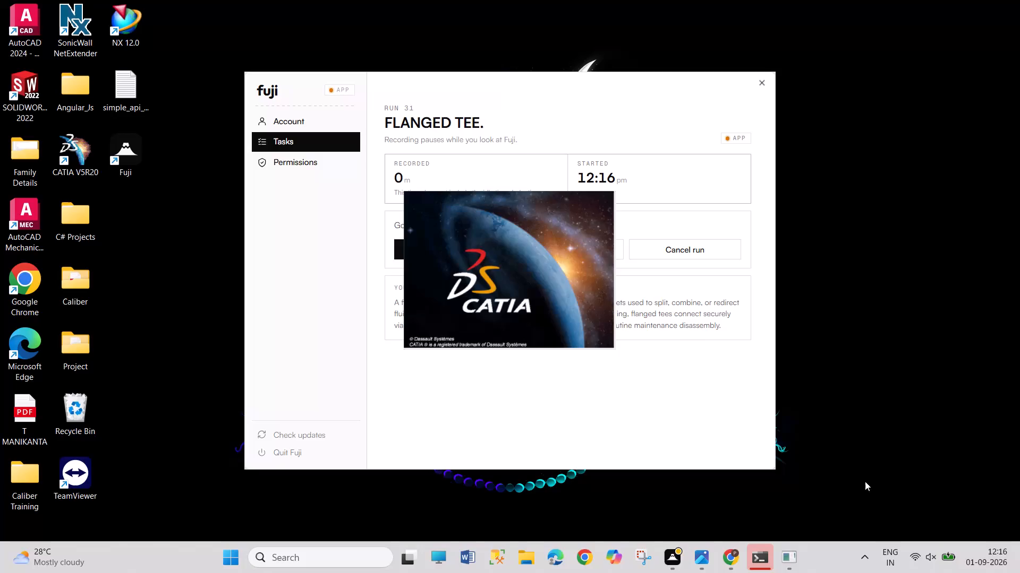
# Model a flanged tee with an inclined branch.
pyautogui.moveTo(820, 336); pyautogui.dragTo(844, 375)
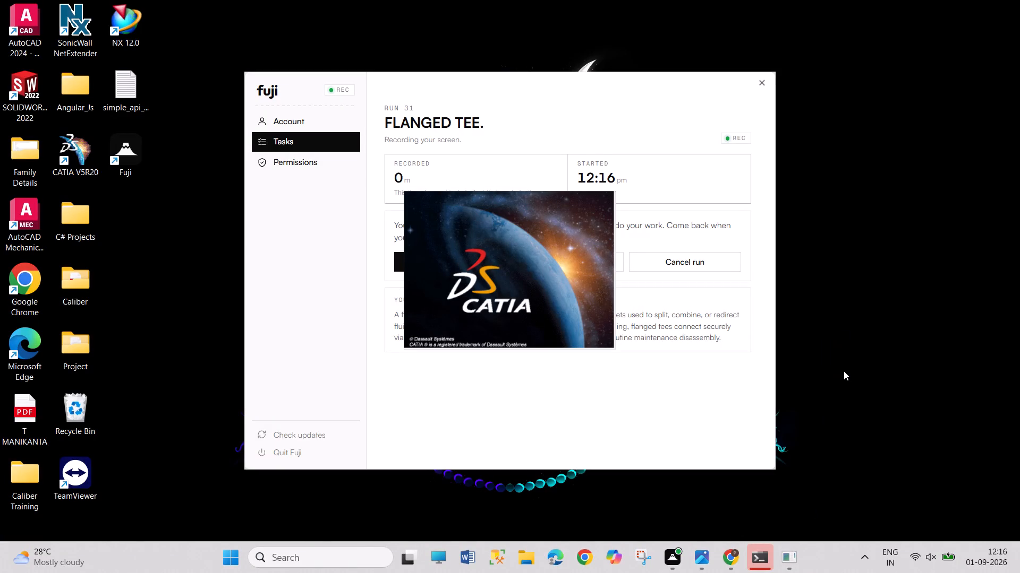
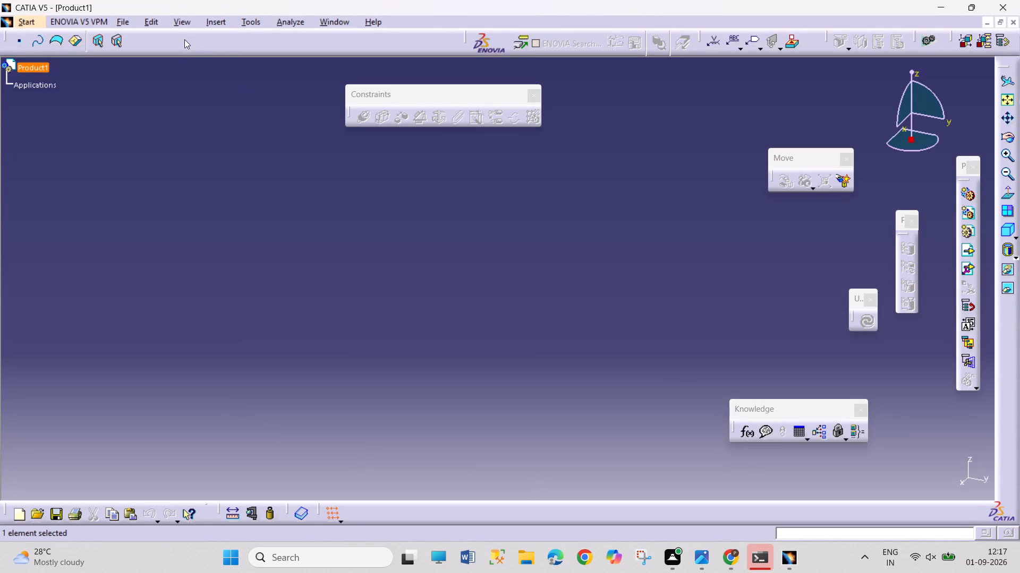
# Set up a new macro recording in the CATIA FUJI library and name it FLANGED TEE JOURNAL.
pyautogui.click(235, 25)
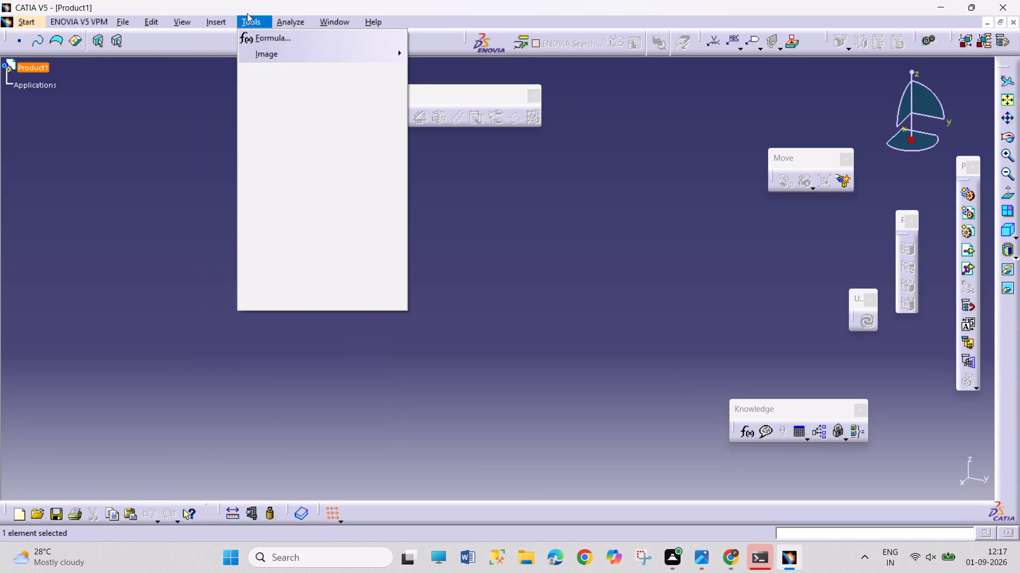
pyautogui.click(289, 75)
pyautogui.click(442, 95)
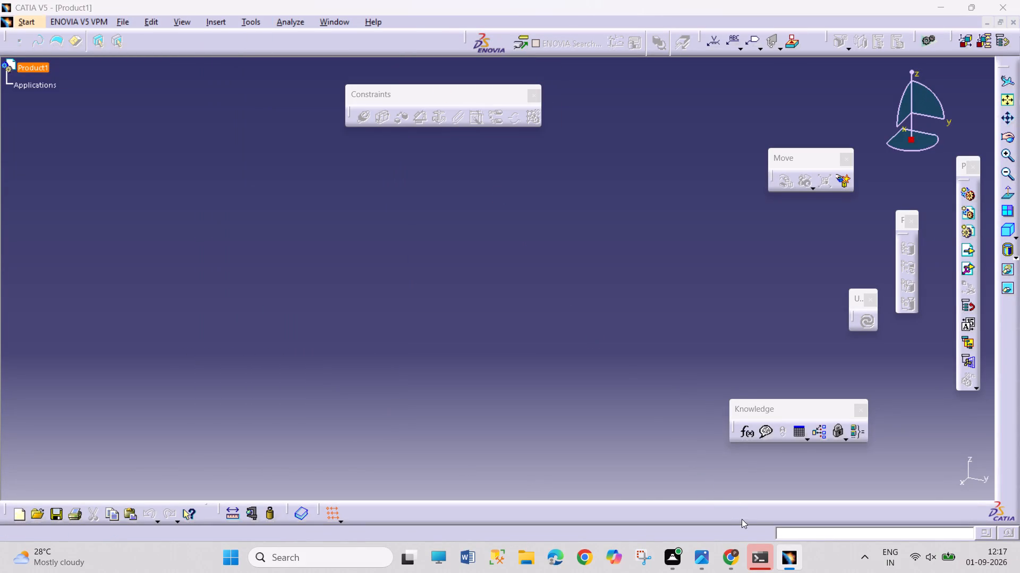
pyautogui.doubleClick(632, 459)
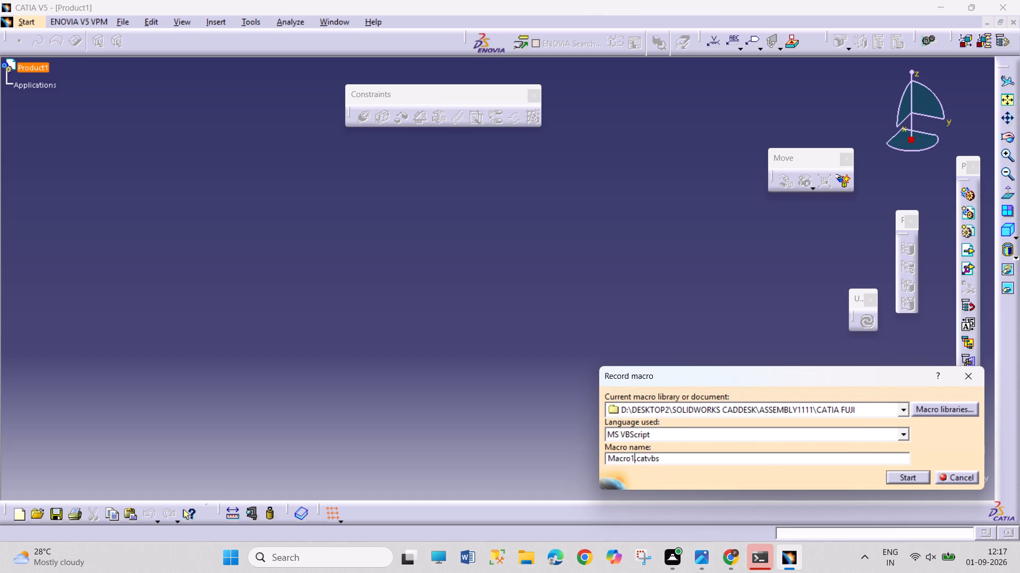
pyautogui.click(632, 459)
pyautogui.press('BackSpace')
pyautogui.press('BackSpace')
pyautogui.press('BackSpace')
pyautogui.press('BackSpace')
pyautogui.press('BackSpace')
pyautogui.press('BackSpace')
pyautogui.press('BackSpace')
pyautogui.write('FLANGED TEE JOURNAL')
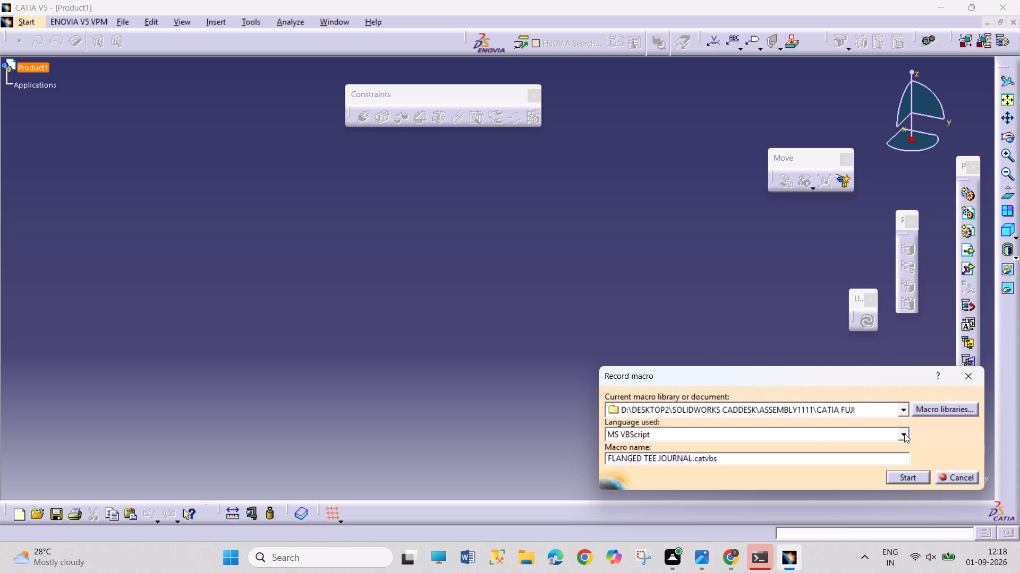
# Switch the macro language to CATScript and start the recording.
pyautogui.click(904, 434)
pyautogui.click(756, 452)
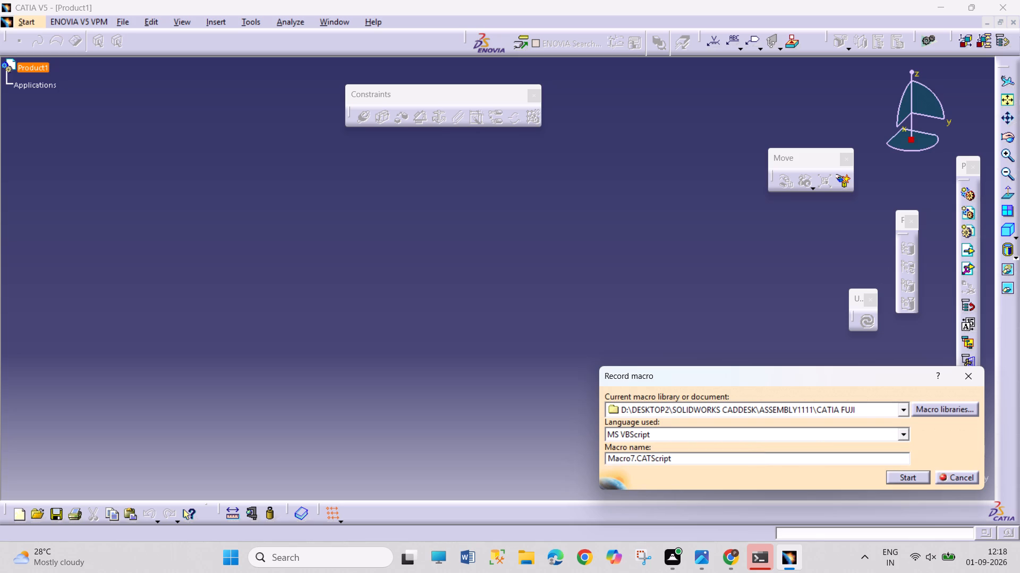
pyautogui.click(898, 479)
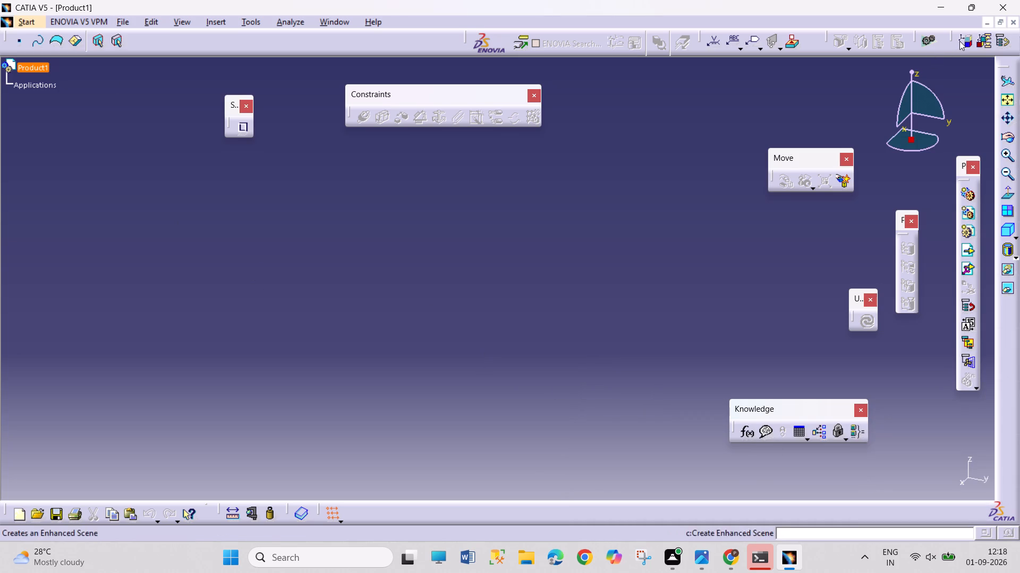
# Close the empty product and create a new part in the Part Design workbench.
pyautogui.click(1014, 25)
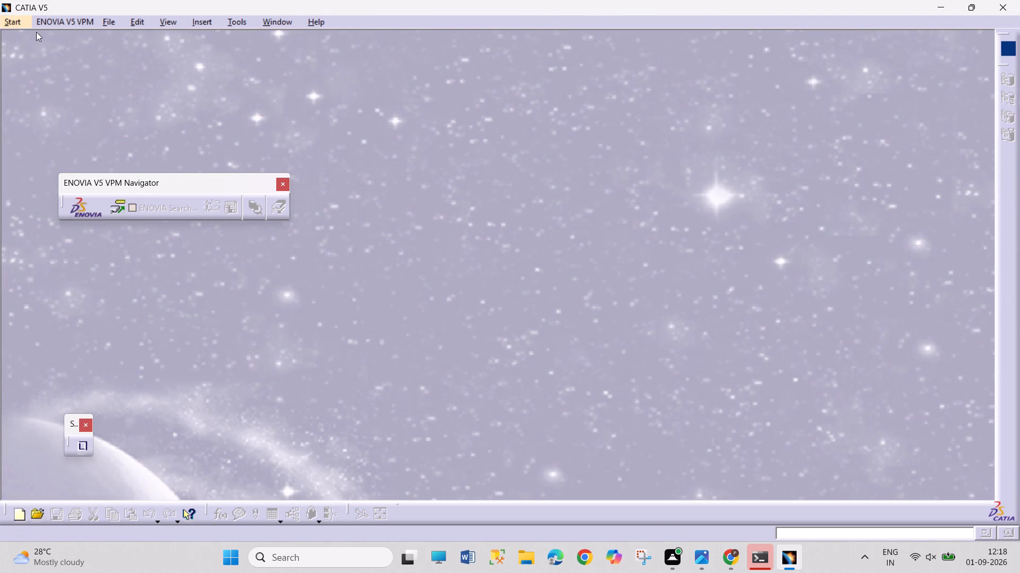
pyautogui.click(24, 23)
pyautogui.click(129, 54)
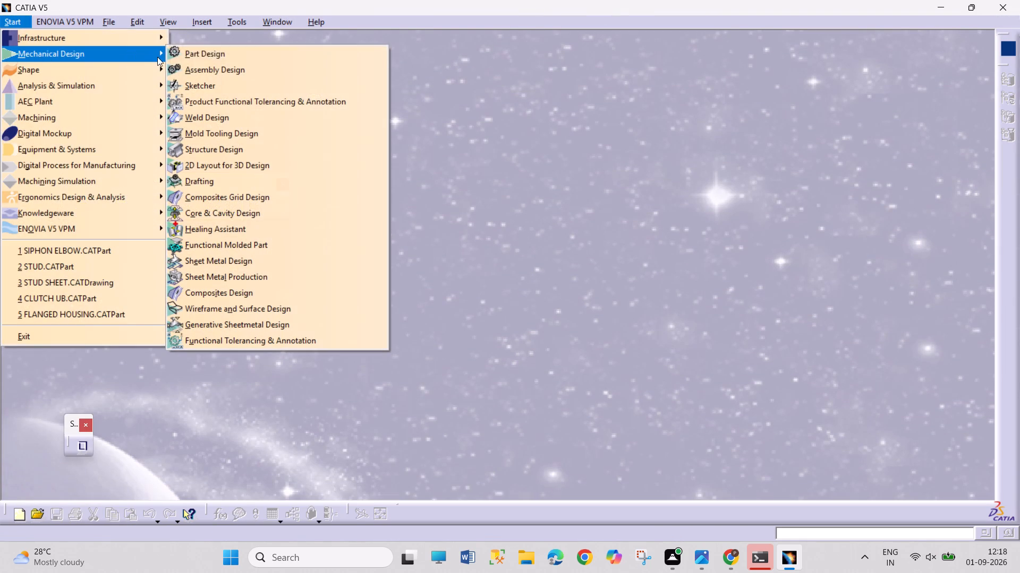
pyautogui.click(267, 57)
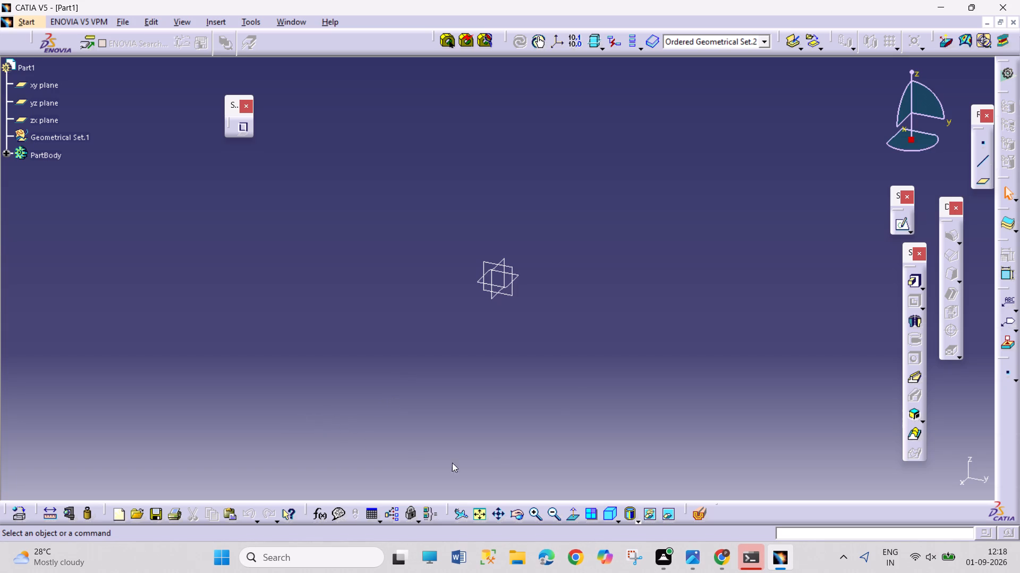
# Sketch a circle centred on the origin of the xy plane, set its diameter to 120 mm, and exit the sketch.
pyautogui.click(517, 278)
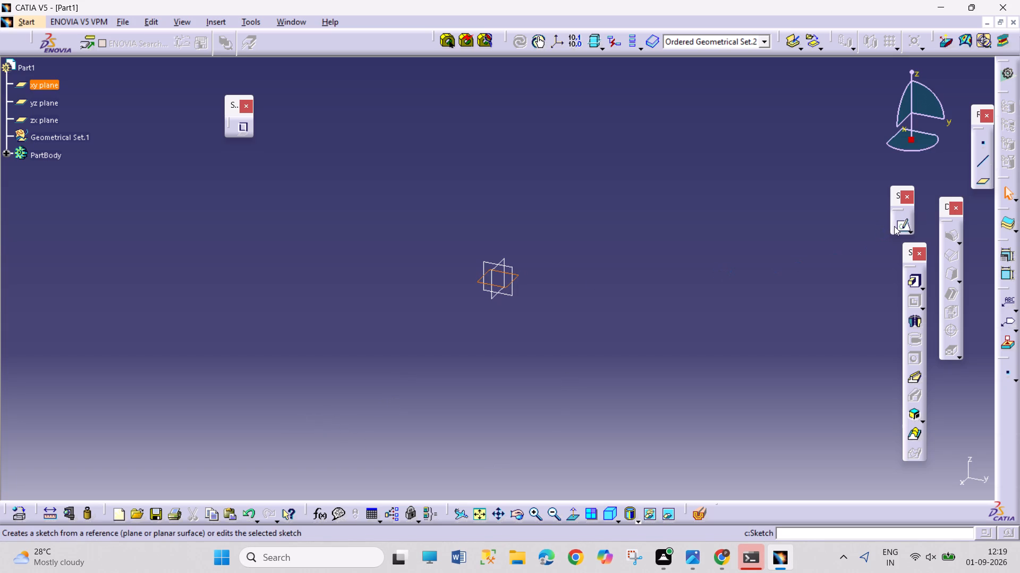
pyautogui.click(895, 226)
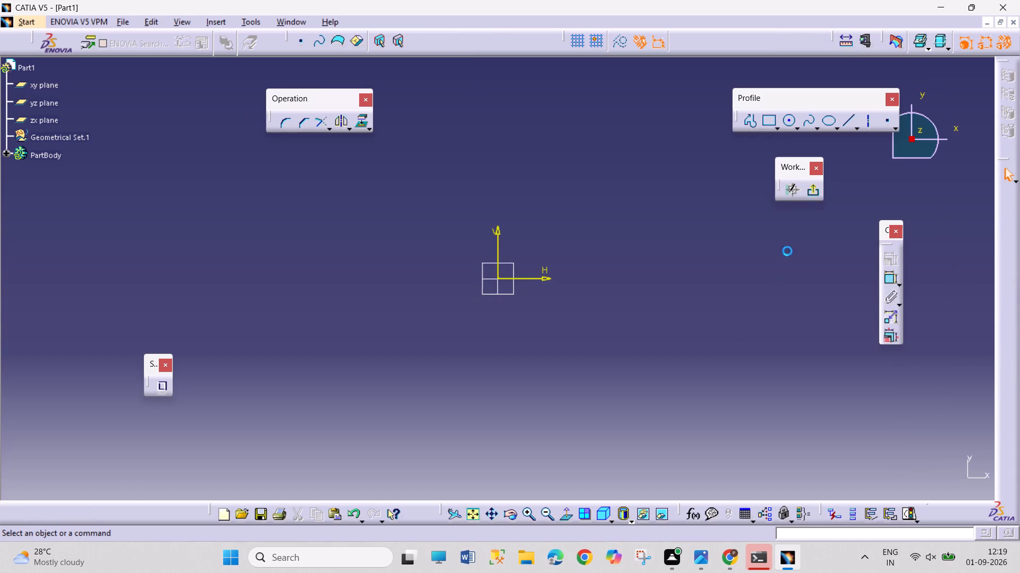
pyautogui.click(791, 121)
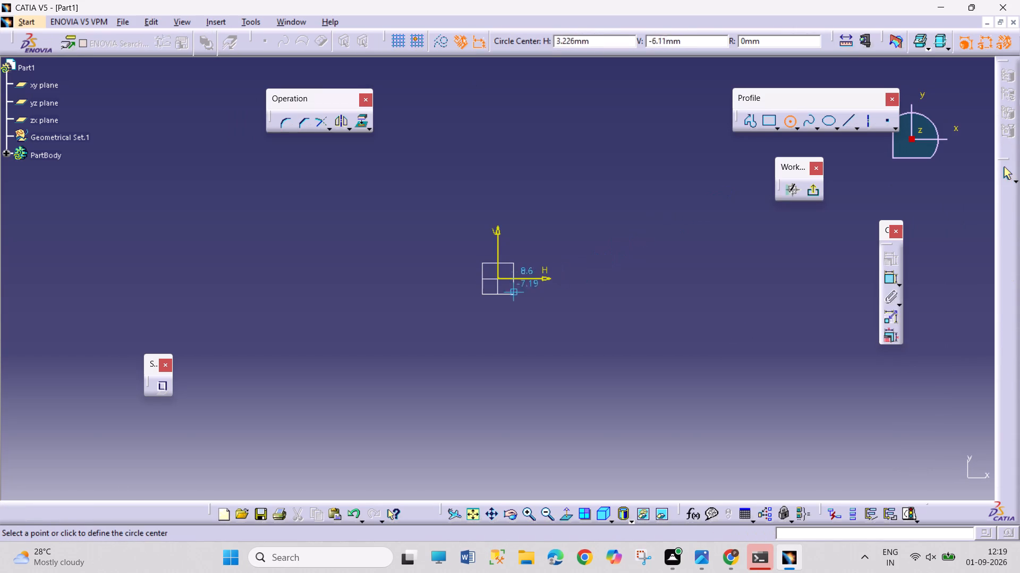
pyautogui.click(497, 279)
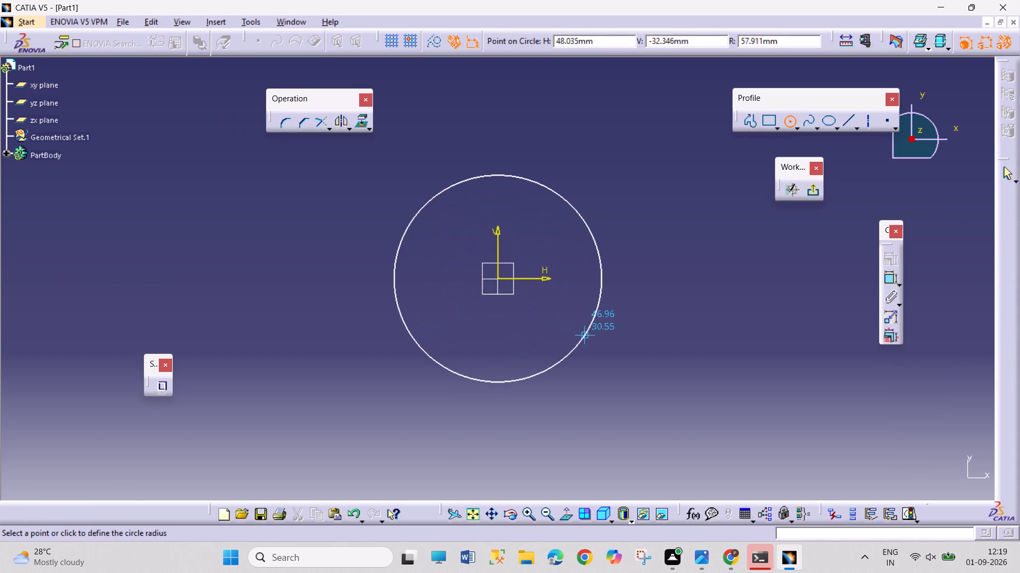
pyautogui.click(587, 338)
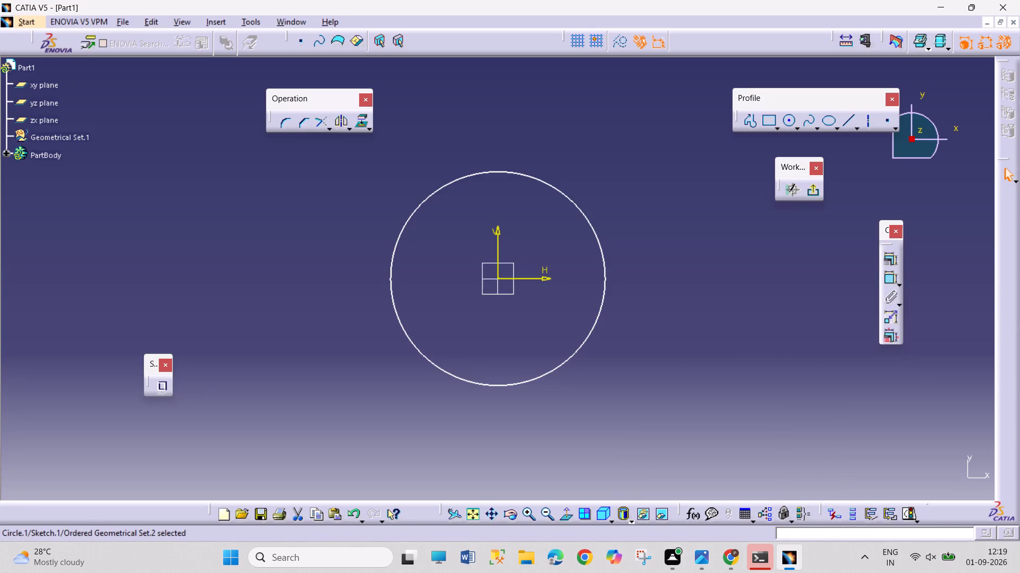
pyautogui.click(892, 281)
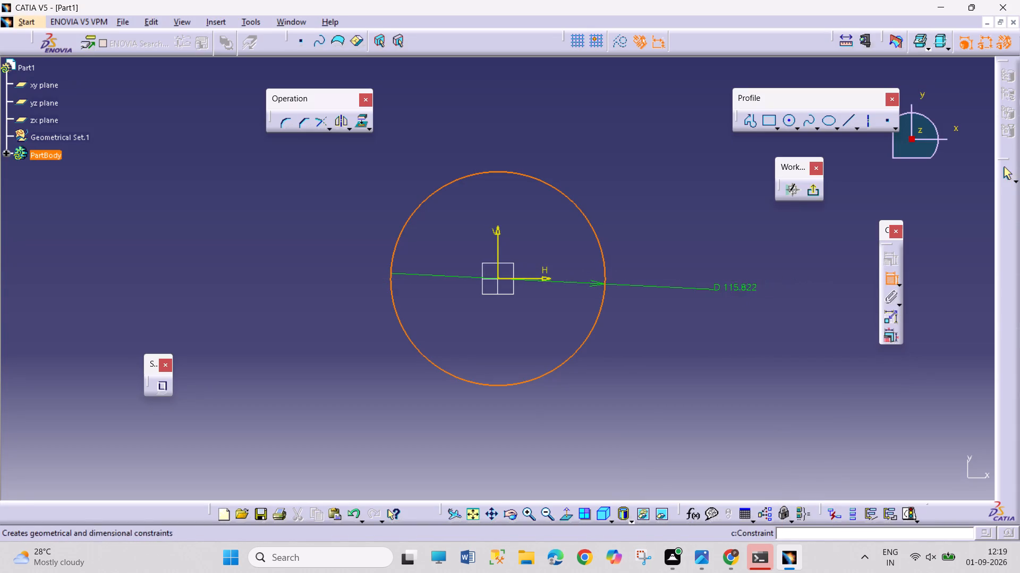
pyautogui.click(736, 291)
pyautogui.doubleClick(743, 286)
pyautogui.write('120')
pyautogui.press('Return')
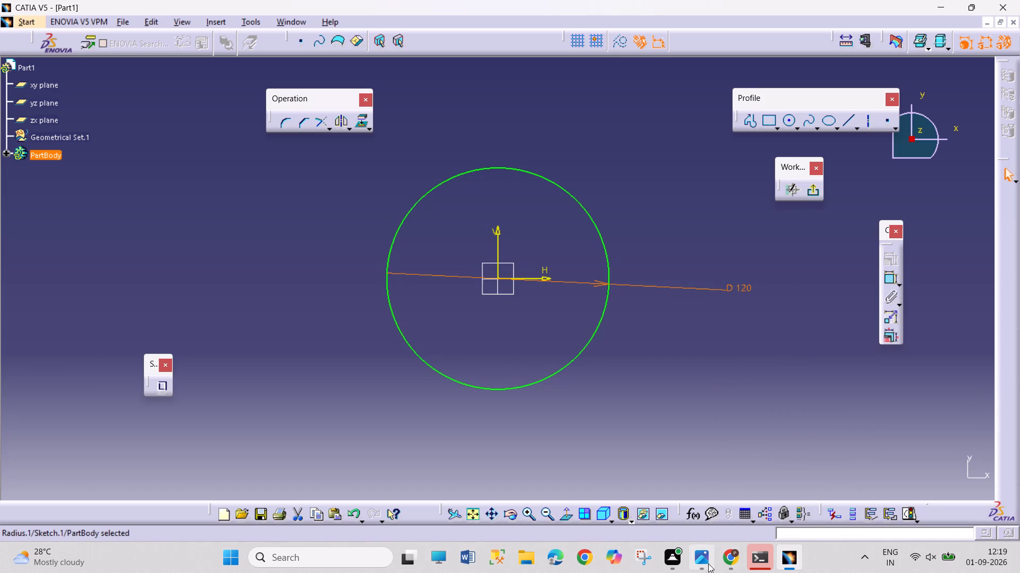
pyautogui.click(787, 447)
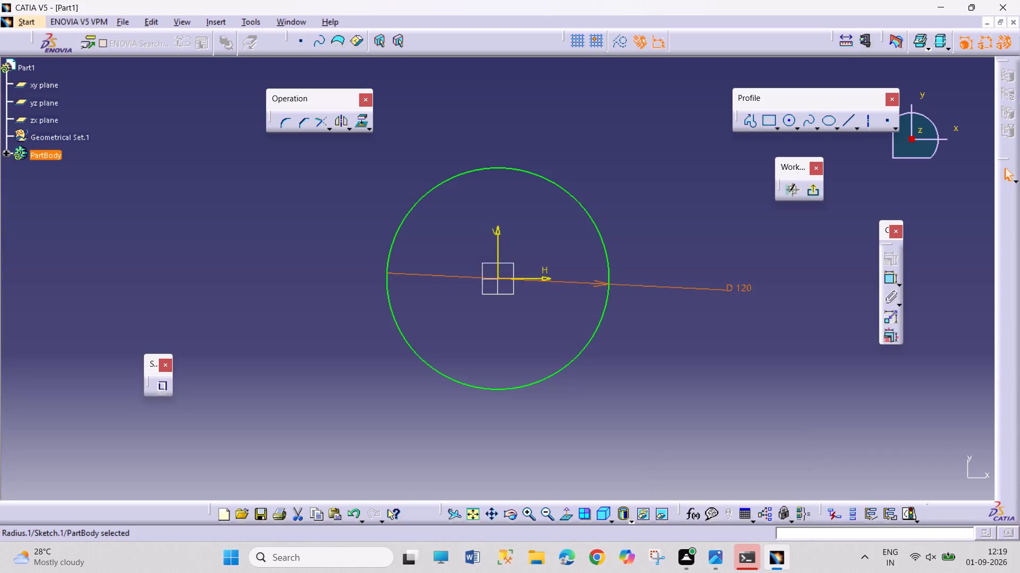
pyautogui.click(701, 424)
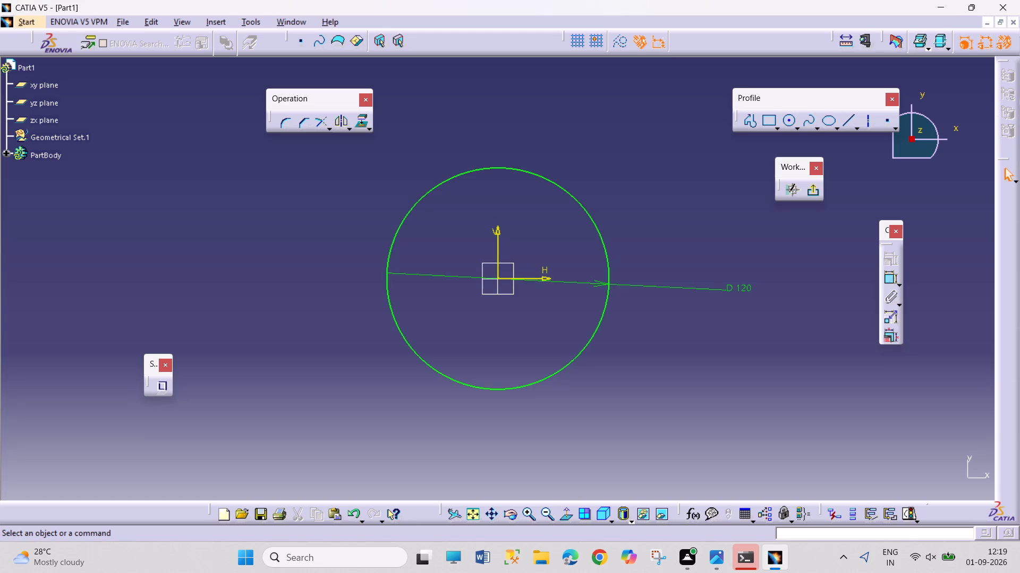
pyautogui.click(811, 193)
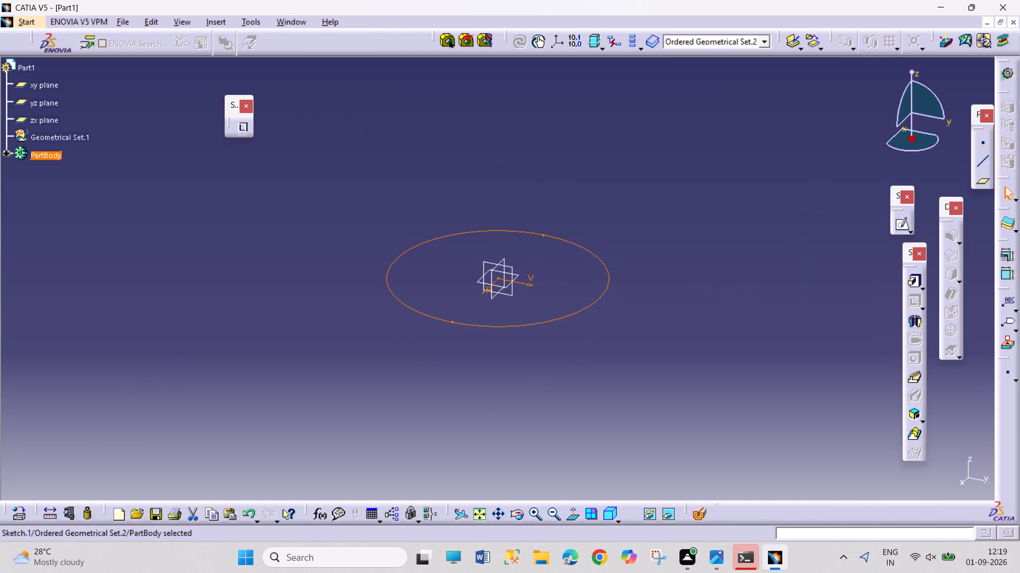
# Pad the 120 mm circle to a length of 12 mm to form the base flange.
pyautogui.click(912, 284)
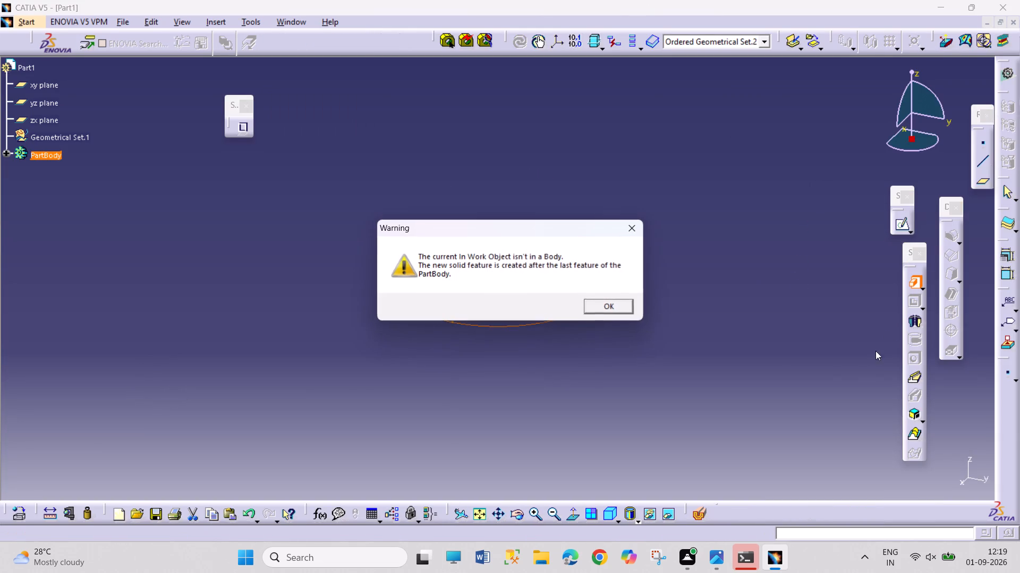
pyautogui.click(625, 307)
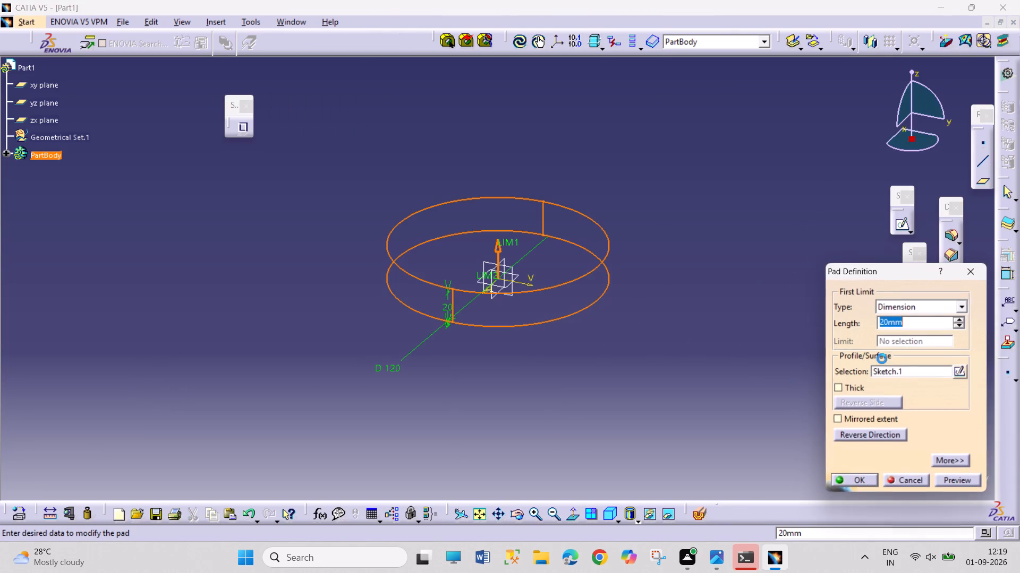
pyautogui.write('12')
pyautogui.press('Return')
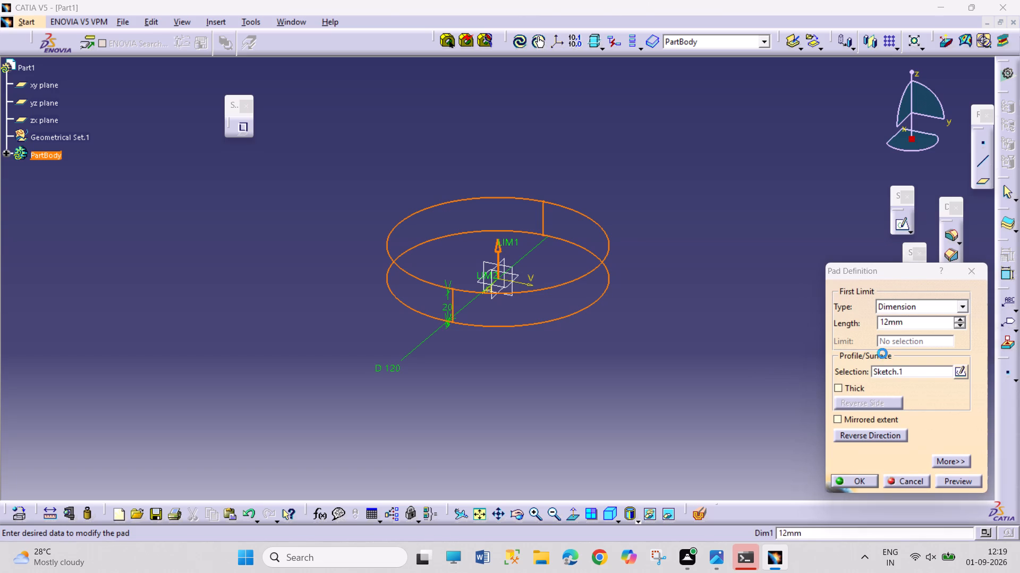
pyautogui.moveTo(672, 360); pyautogui.dragTo(671, 348)
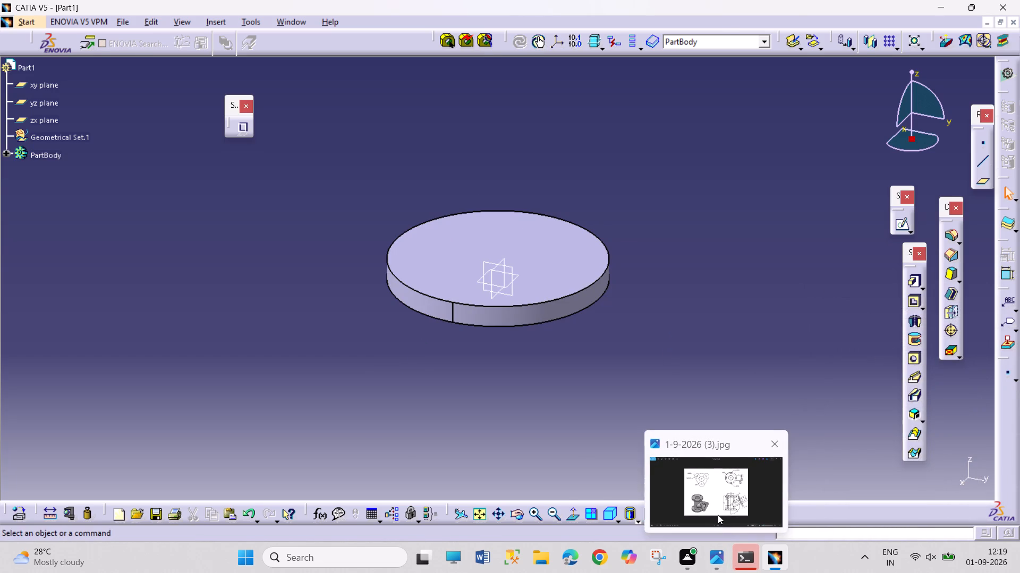
# On the flange's top face, sketch a circle centred on the origin with a 70 mm diameter, and exit the sketch.
pyautogui.click(559, 262)
pyautogui.click(901, 223)
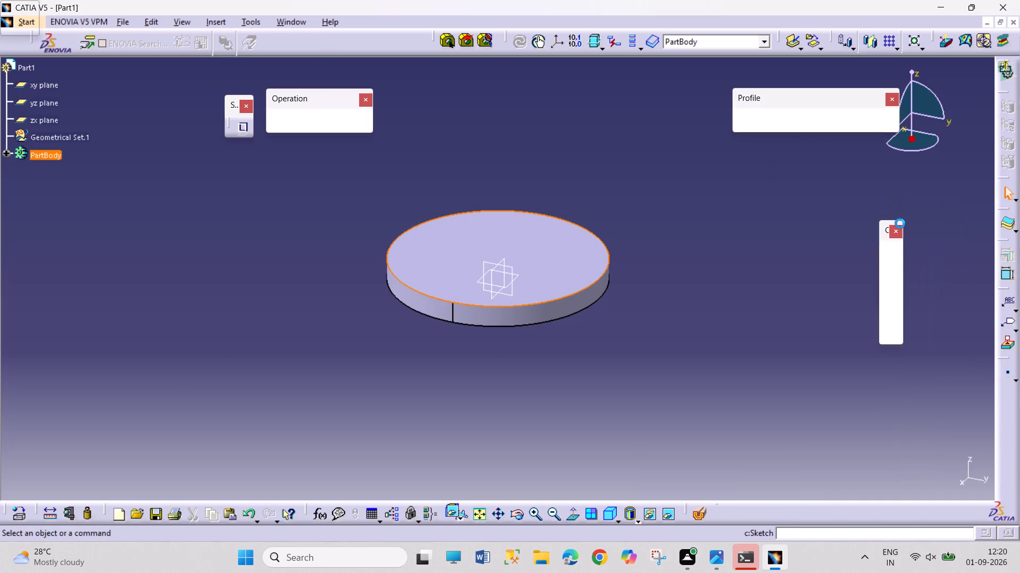
pyautogui.click(792, 124)
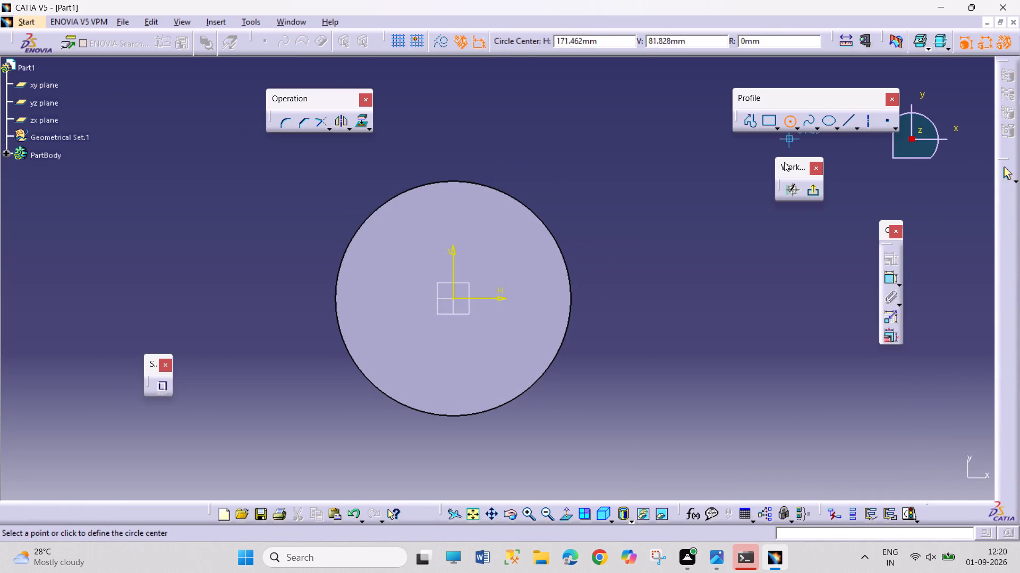
pyautogui.click(452, 296)
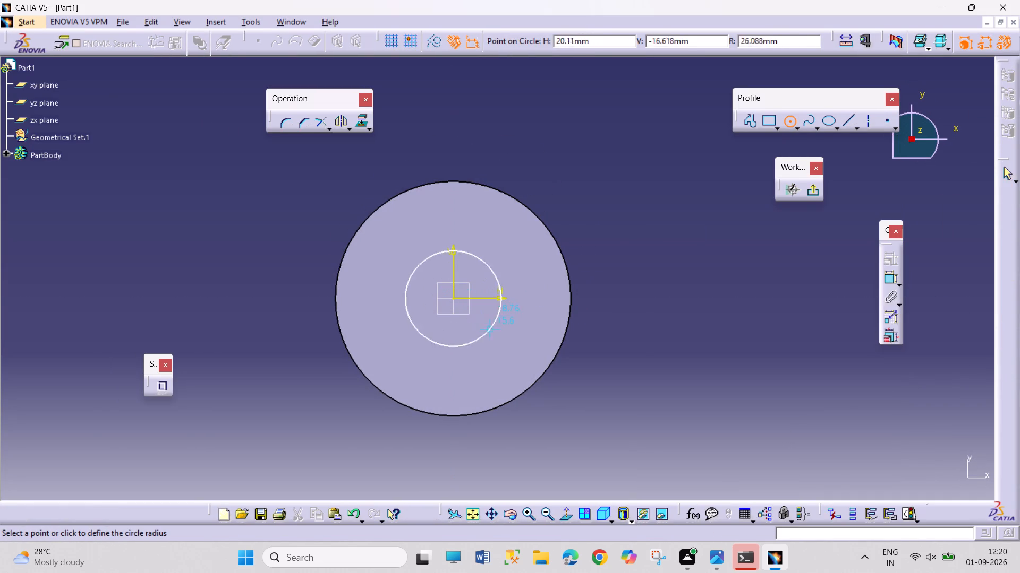
pyautogui.click(509, 345)
pyautogui.click(890, 280)
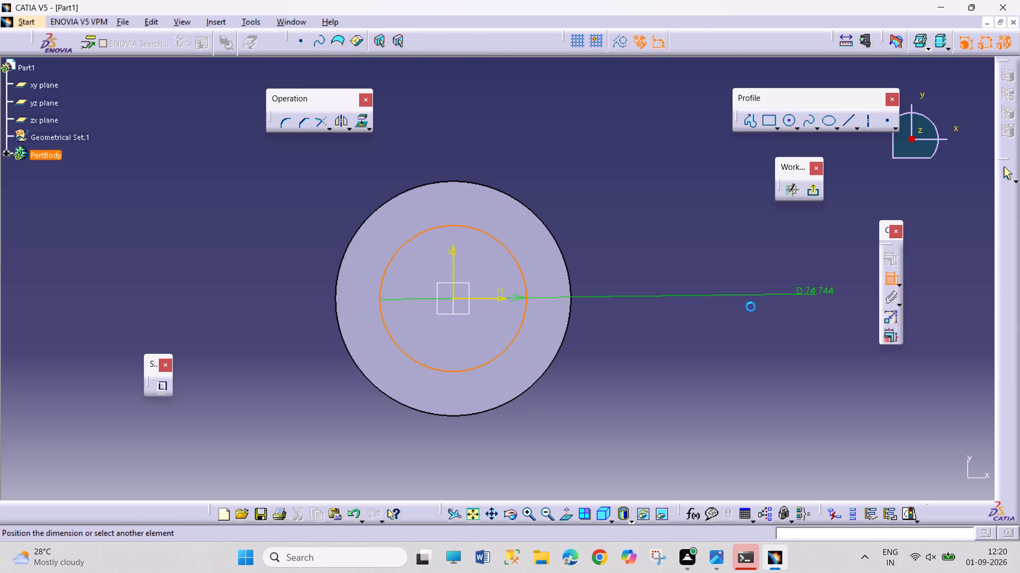
pyautogui.click(677, 322)
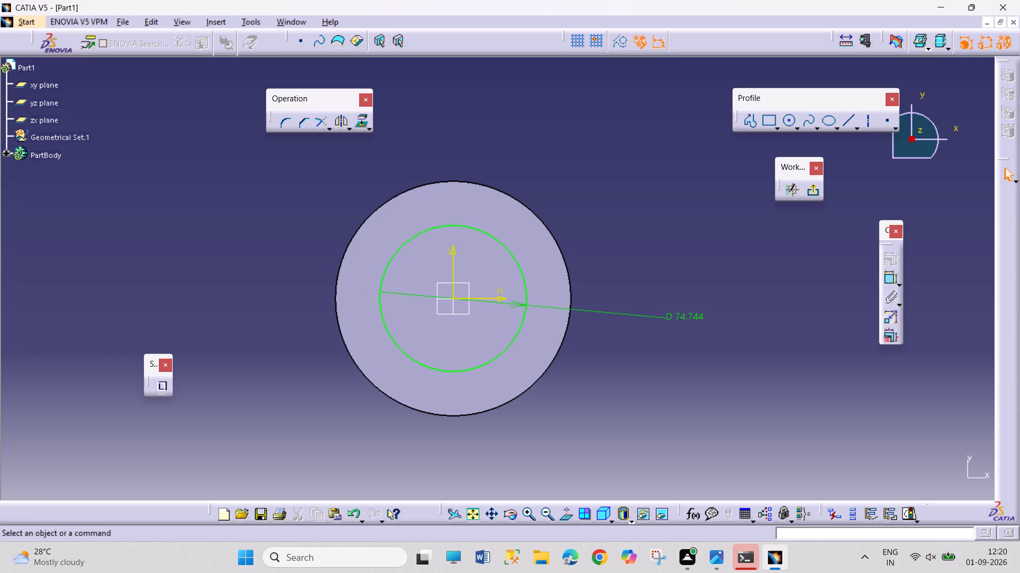
pyautogui.click(890, 280)
pyautogui.doubleClick(692, 316)
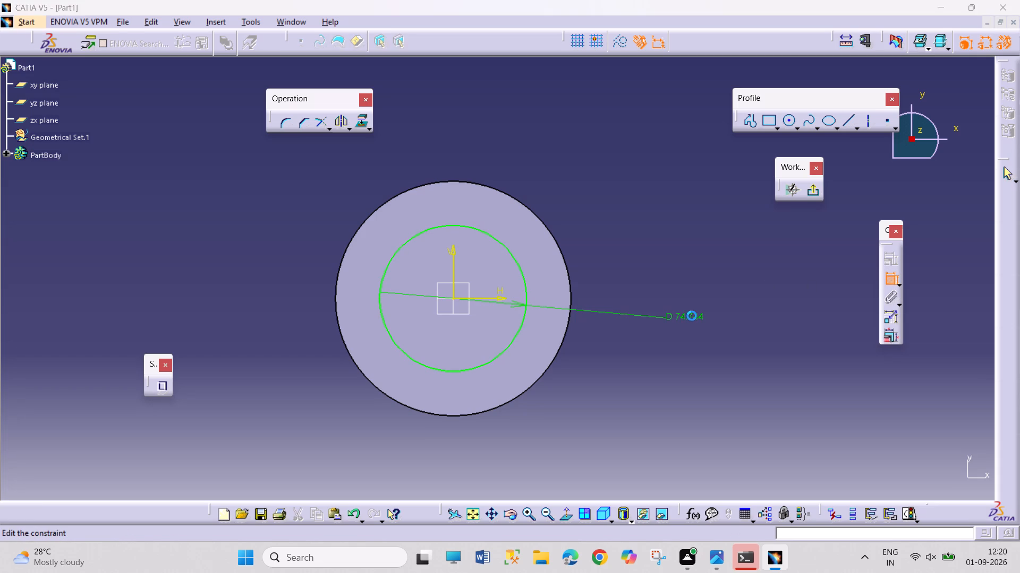
pyautogui.write('70')
pyautogui.press('Return')
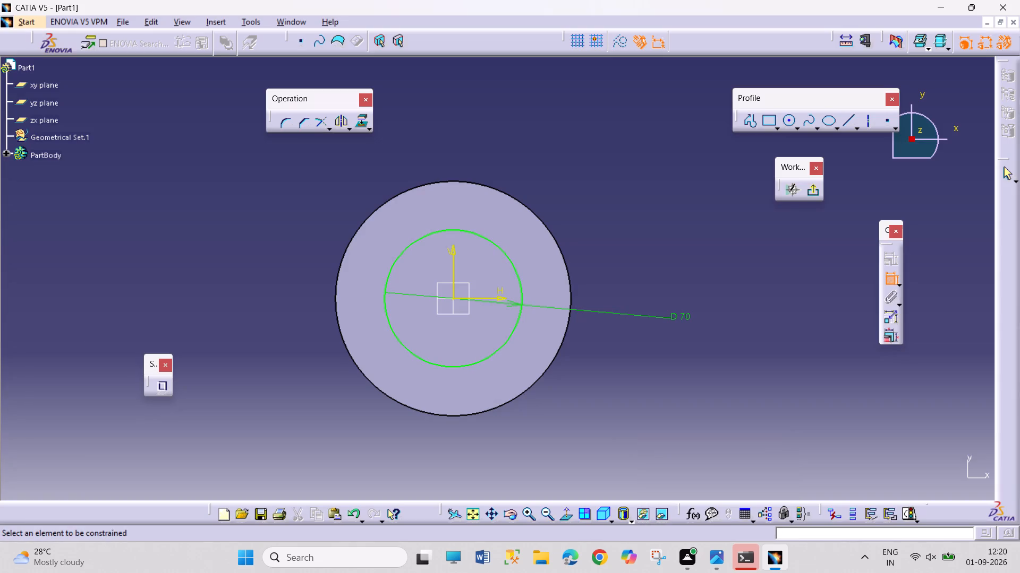
pyautogui.click(813, 190)
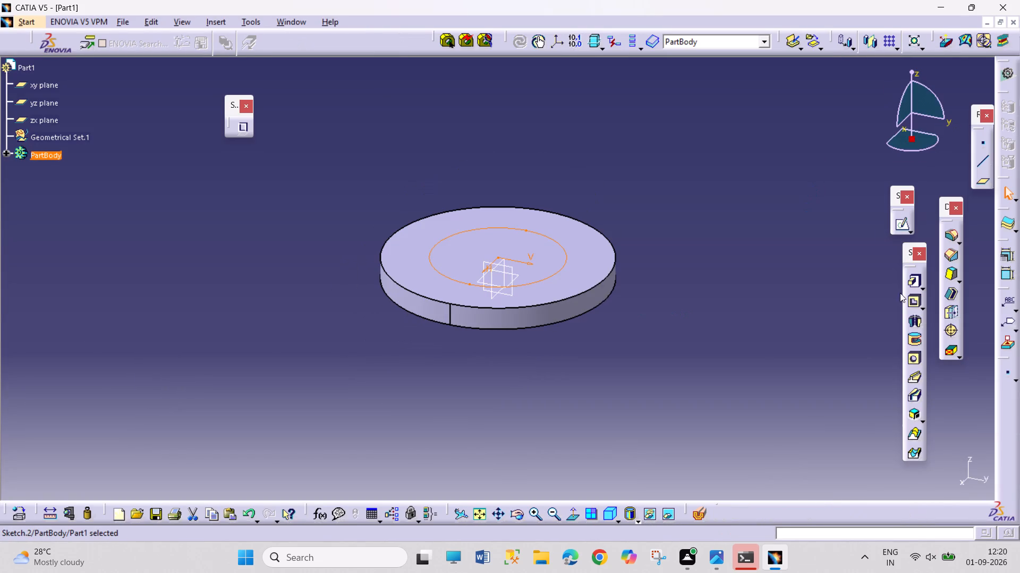
# Pad the 70 mm circle upward from the flange with a length of 150-24 mm to form the main pipe.
pyautogui.click(912, 283)
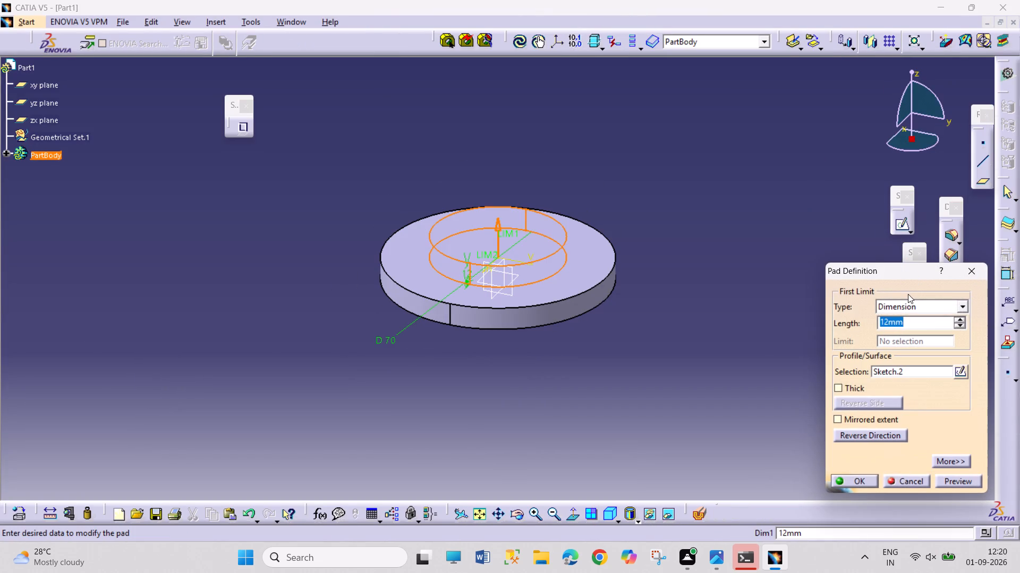
pyautogui.write('150-24')
pyautogui.press('Return')
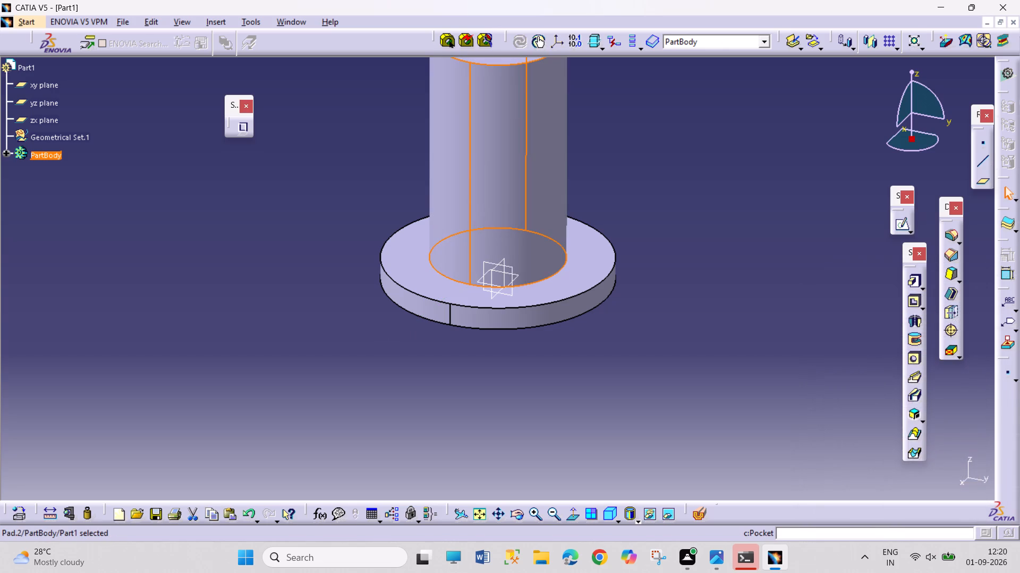
pyautogui.click(774, 269)
pyautogui.scroll(2, 715, 226)
pyautogui.scroll(-2, 701, 218)
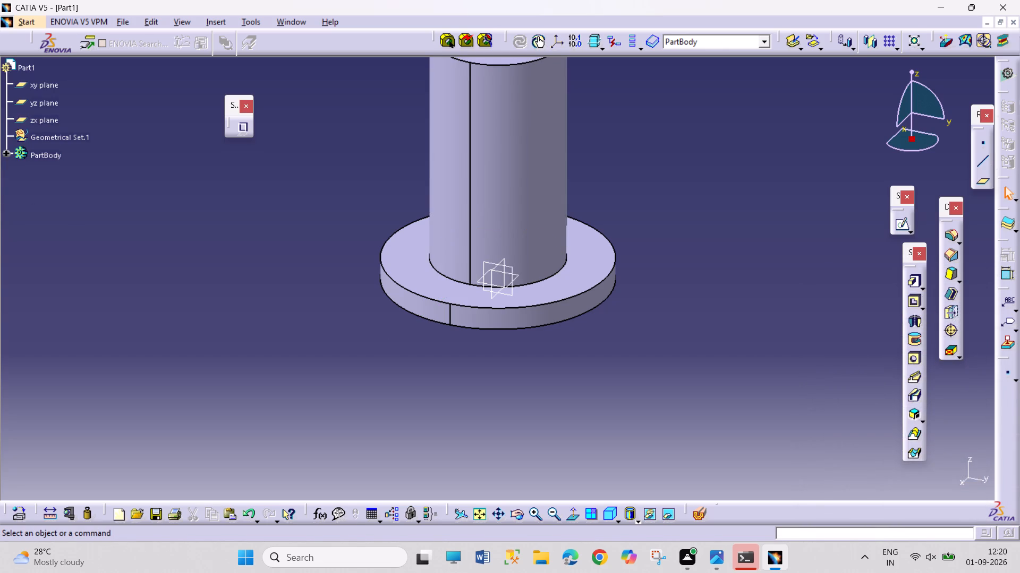
# On the main pipe's top face, sketch a circle centred on the origin with a 120 mm diameter, and exit the sketch.
pyautogui.click(488, 511)
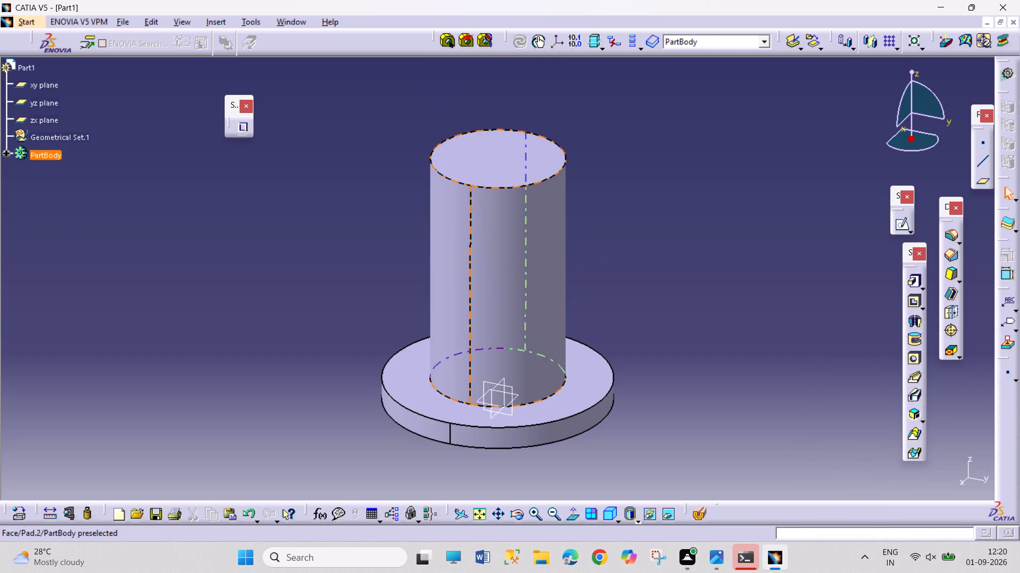
pyautogui.click(523, 164)
pyautogui.click(898, 222)
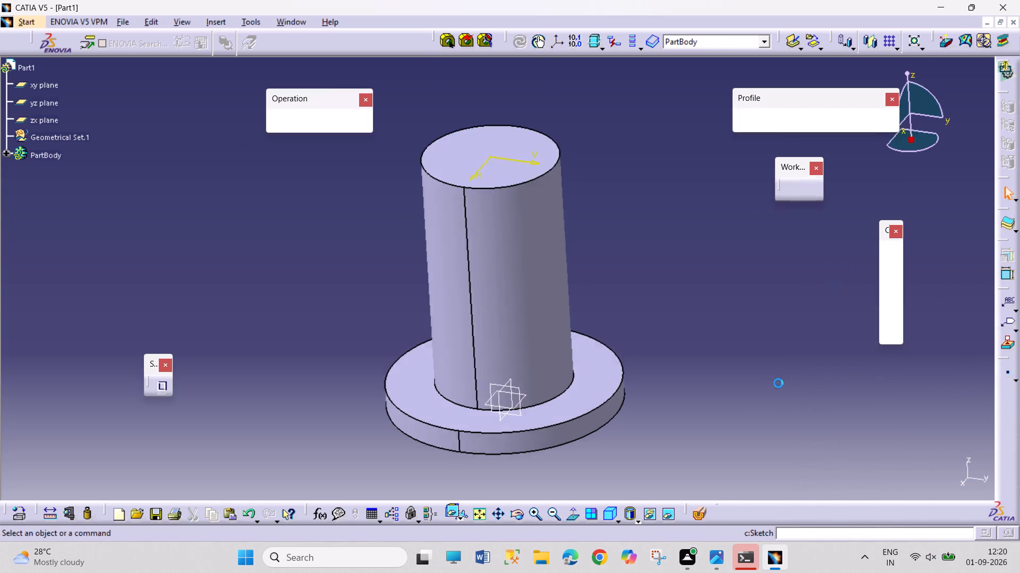
pyautogui.click(477, 516)
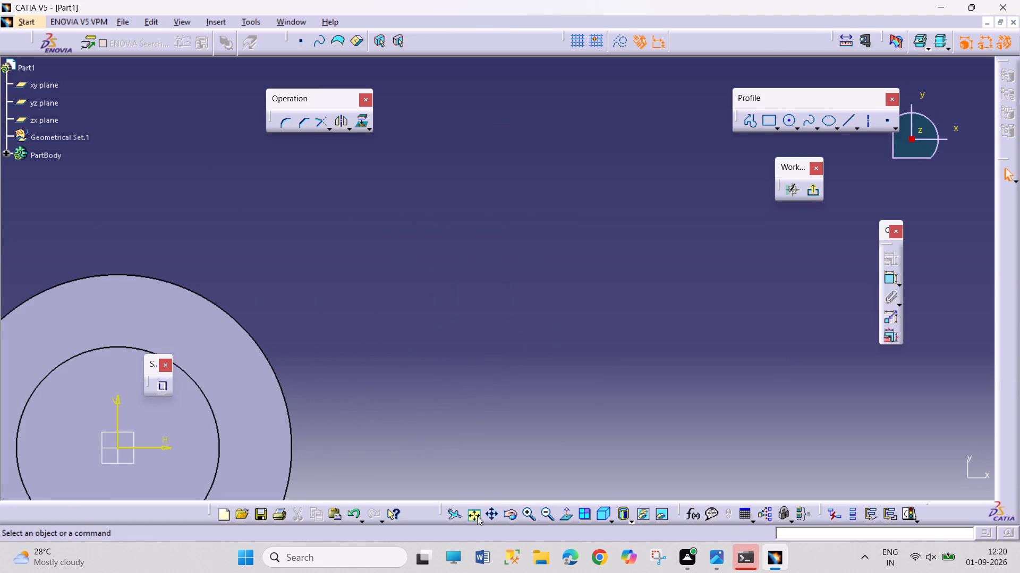
pyautogui.click(793, 119)
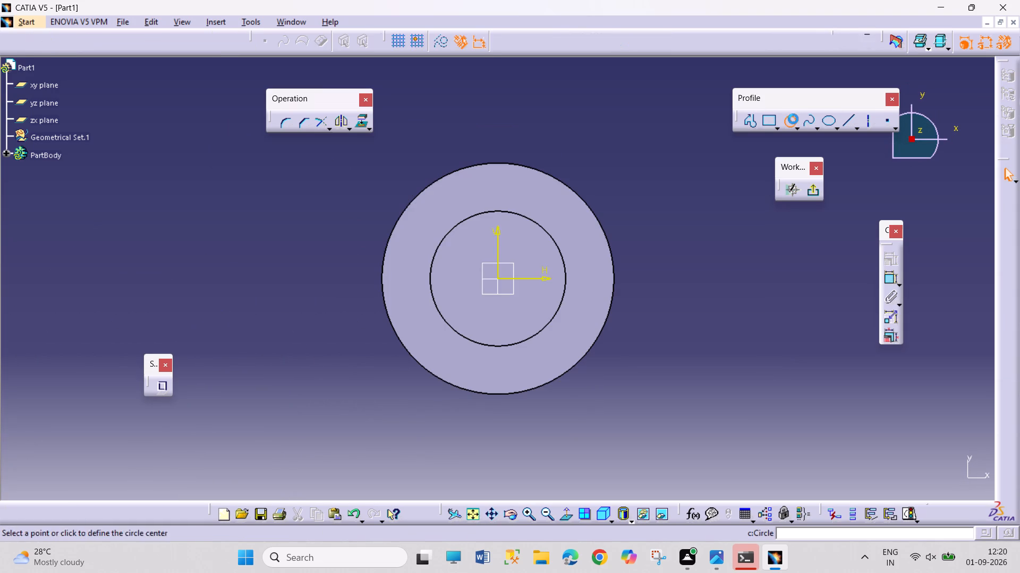
pyautogui.click(498, 276)
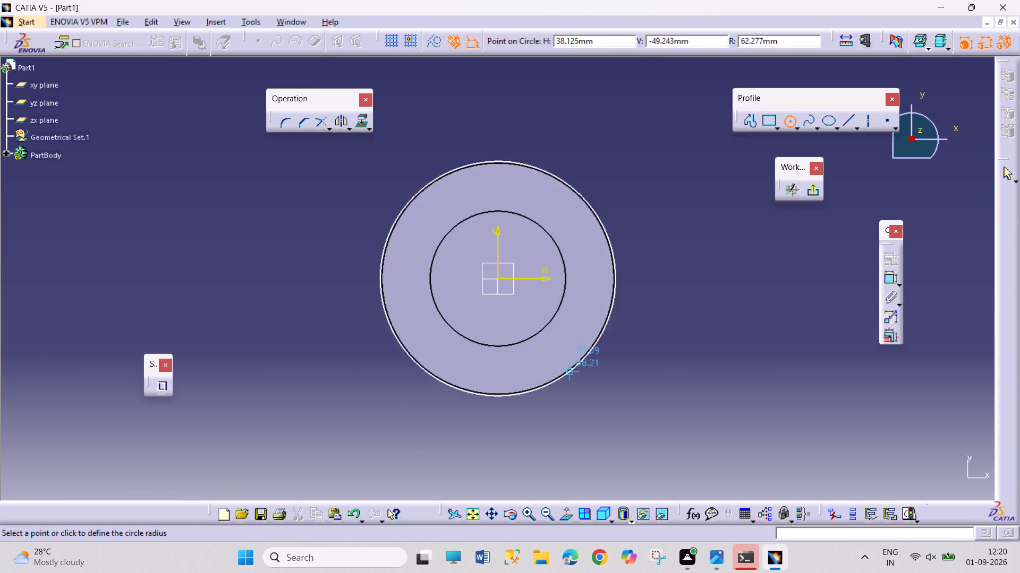
pyautogui.click(584, 386)
pyautogui.click(886, 277)
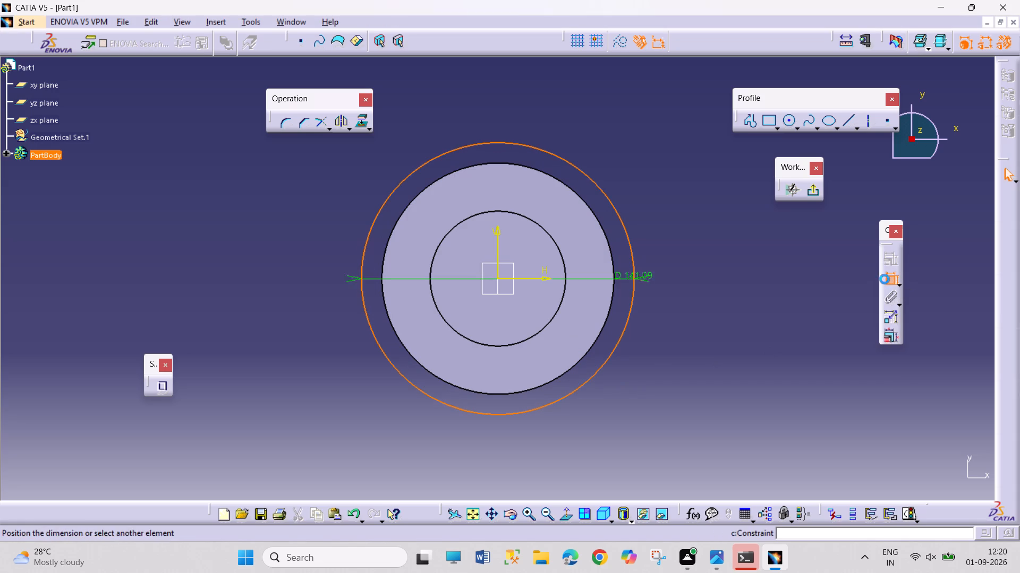
pyautogui.click(732, 288)
pyautogui.doubleClick(736, 286)
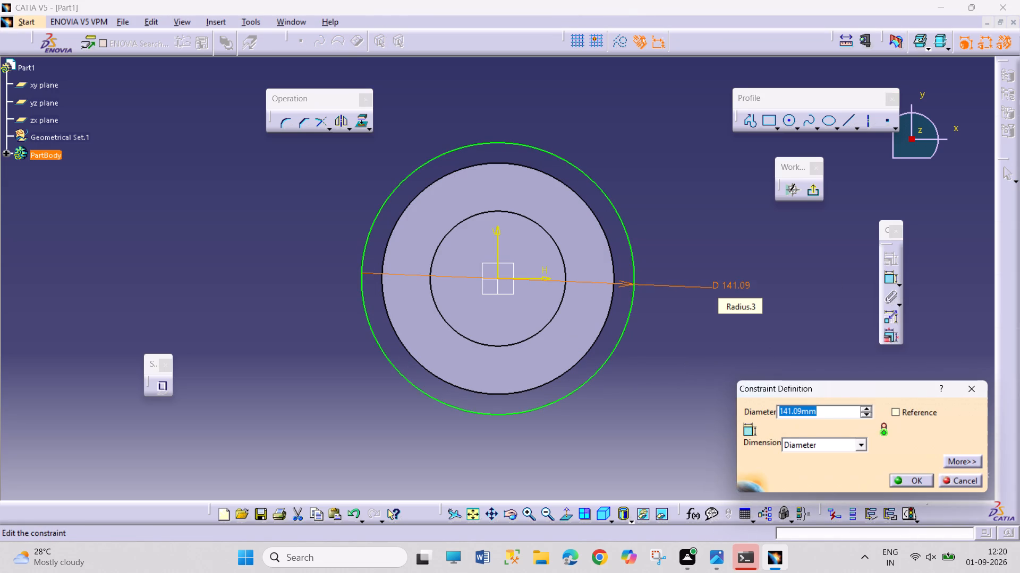
pyautogui.write('120')
pyautogui.press('Return')
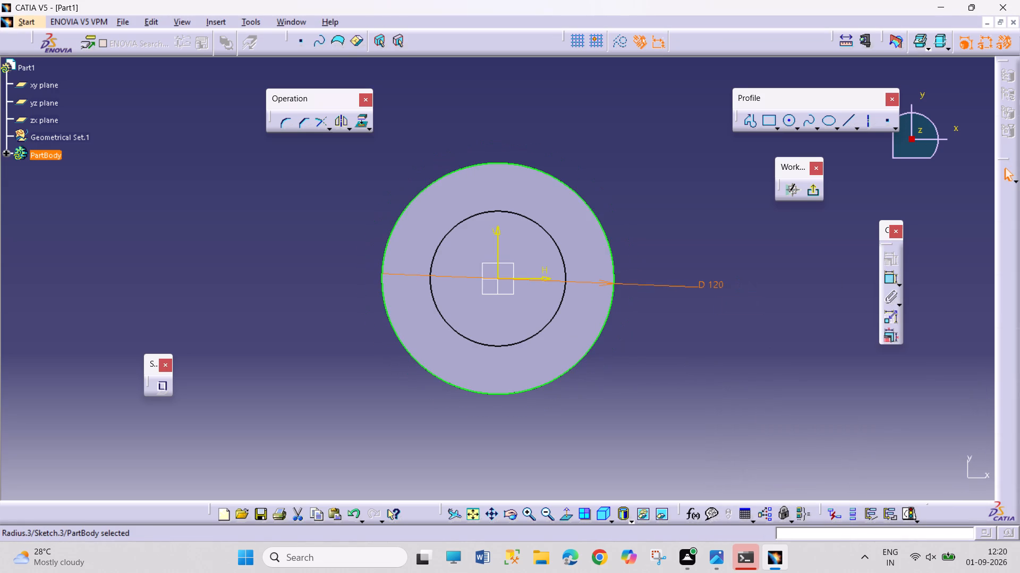
pyautogui.click(808, 193)
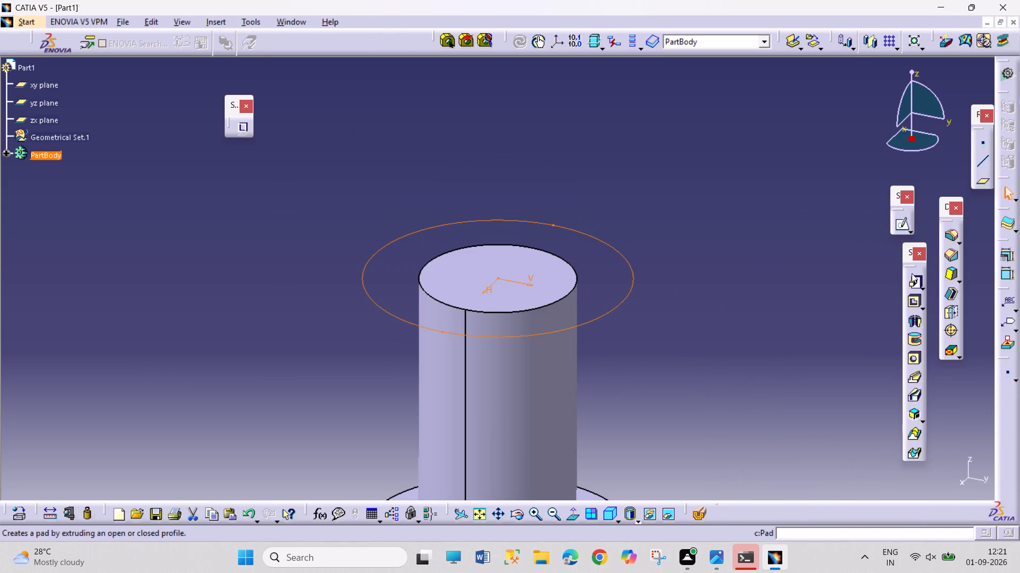
# Pad the new 120 mm circle to a length of 12 mm to form the upper flange.
pyautogui.click(913, 275)
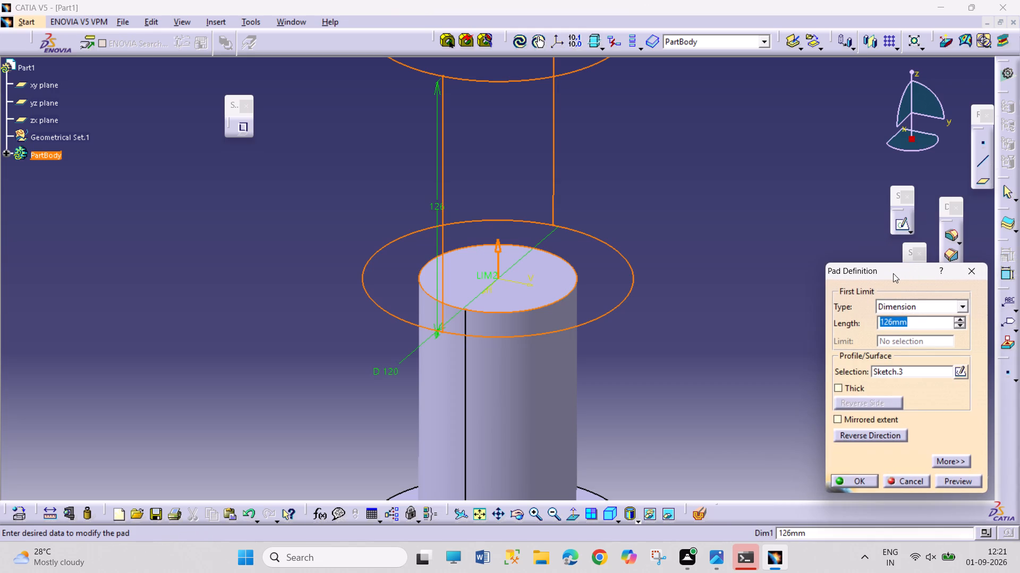
pyautogui.write('12')
pyautogui.press('Return')
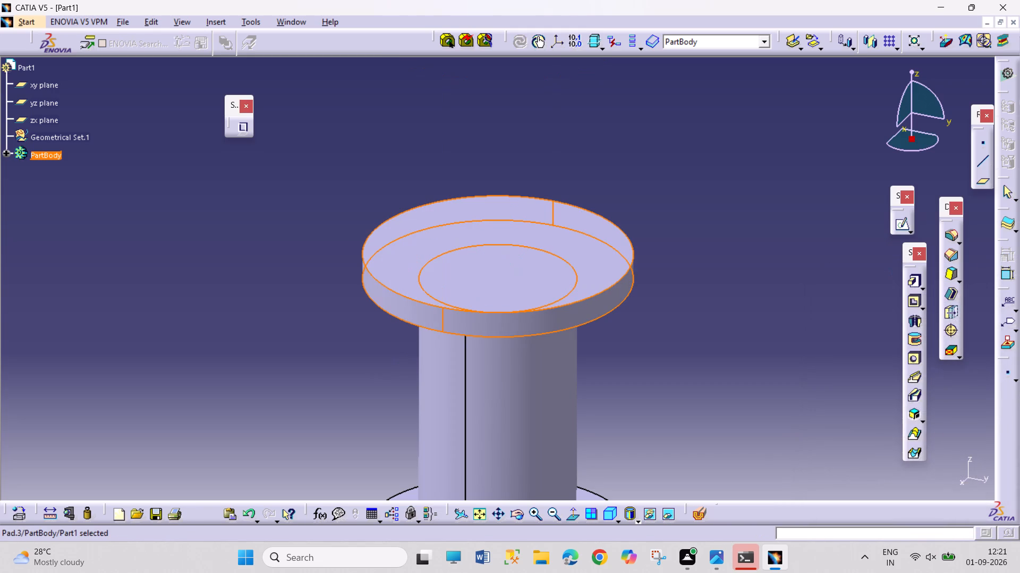
pyautogui.click(736, 303)
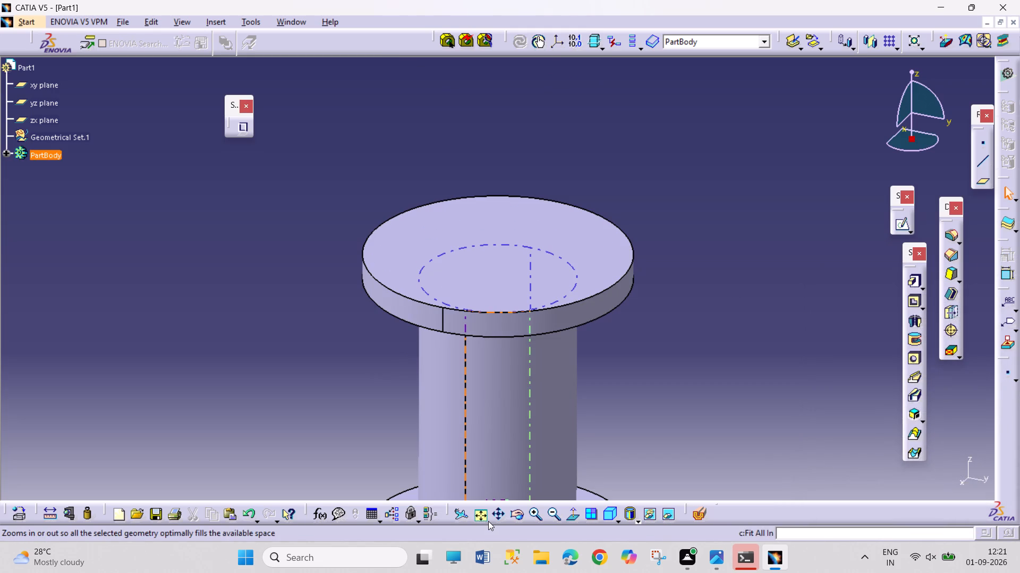
# On the upper flange's top face, sketch a circle centred on the origin with a 50 mm diameter, and exit the sketch.
pyautogui.click(488, 521)
pyautogui.moveTo(620, 440); pyautogui.dragTo(622, 446)
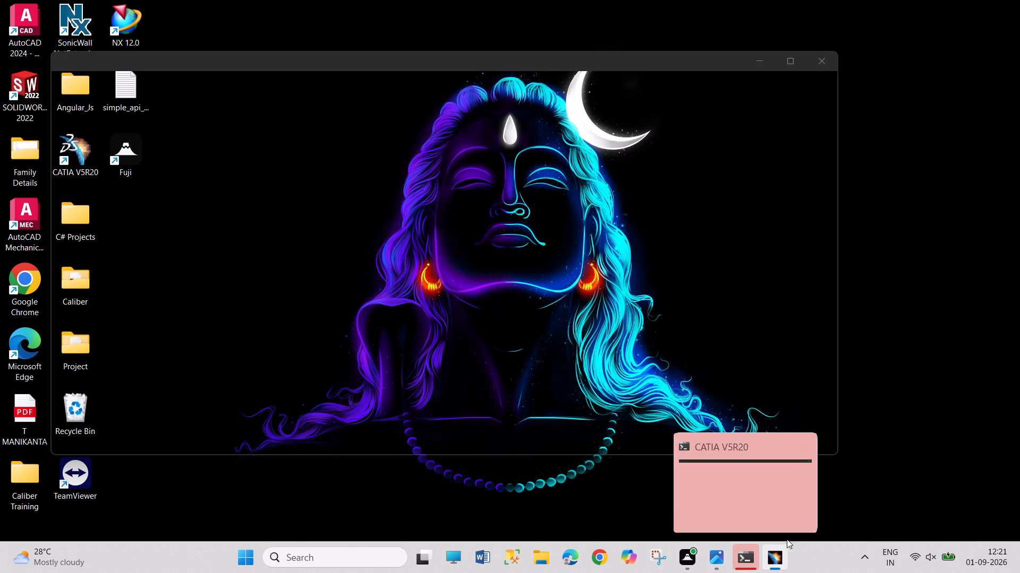
pyautogui.click(762, 520)
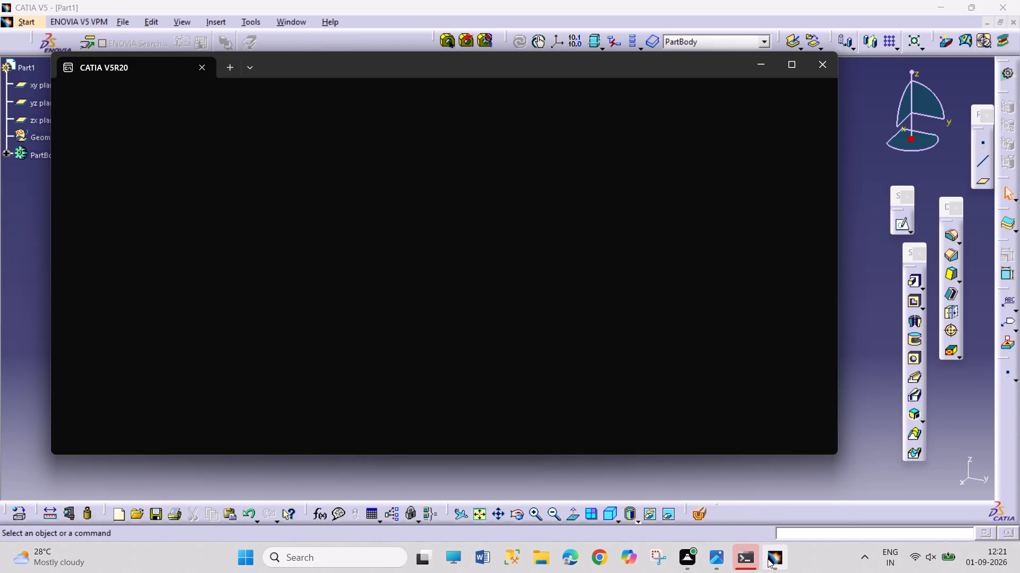
pyautogui.click(768, 561)
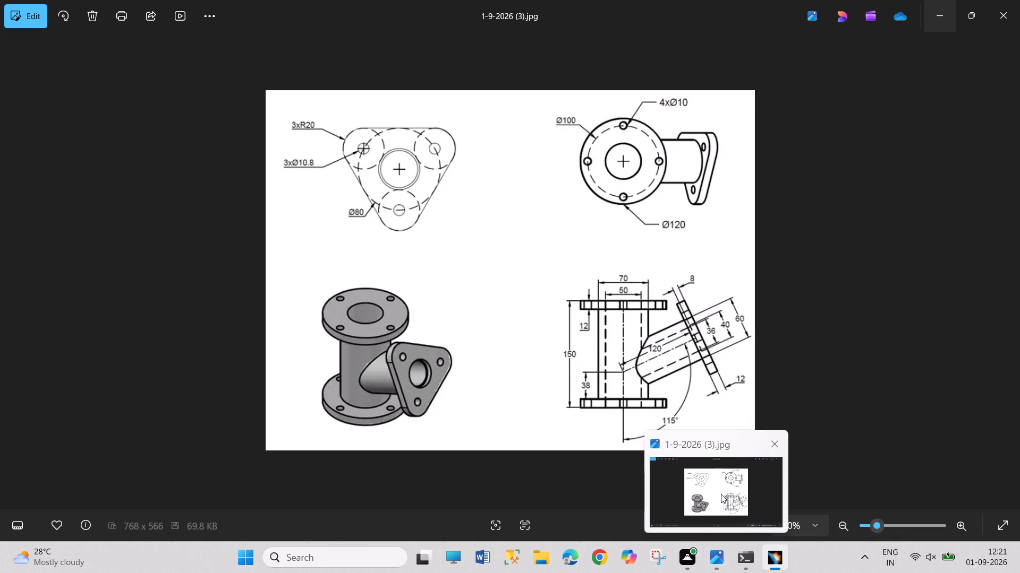
pyautogui.click(571, 163)
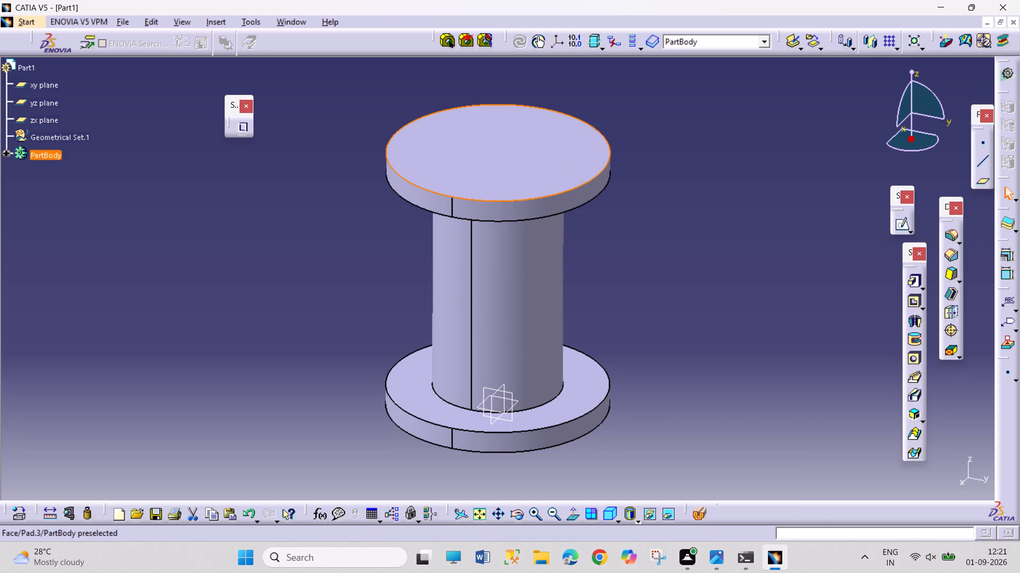
pyautogui.click(901, 227)
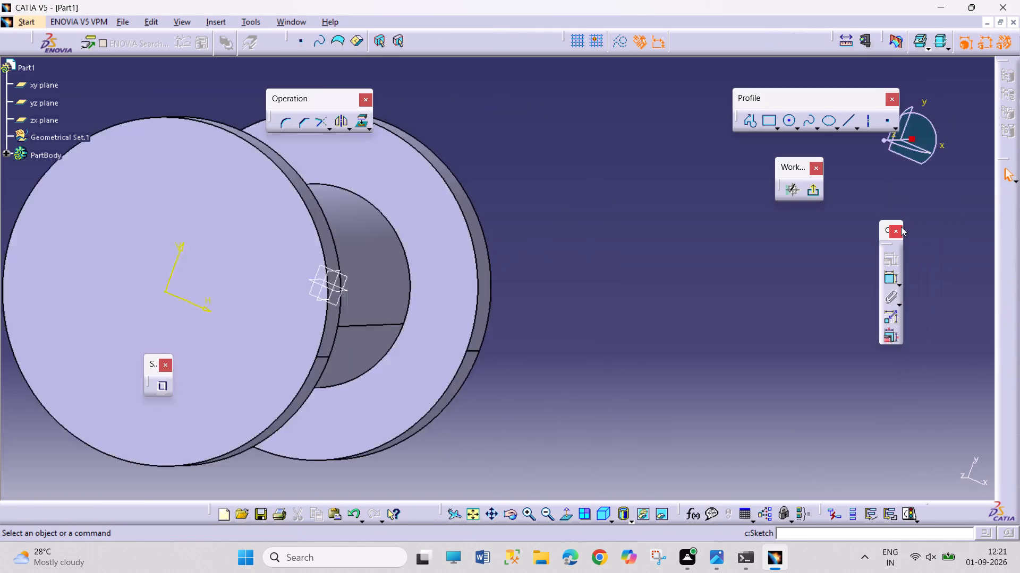
pyautogui.click(473, 516)
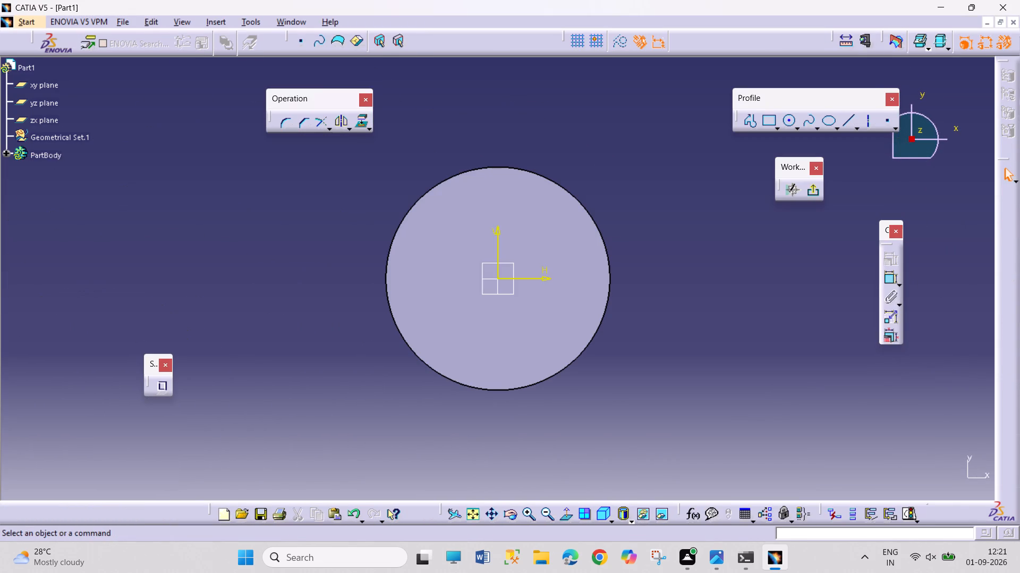
pyautogui.click(789, 125)
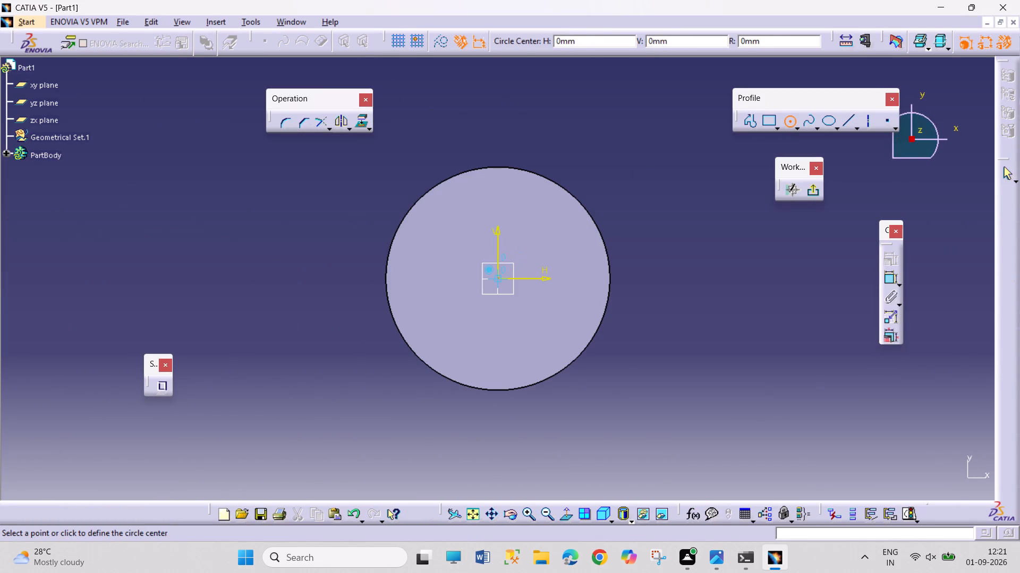
pyautogui.click(497, 279)
pyautogui.click(521, 345)
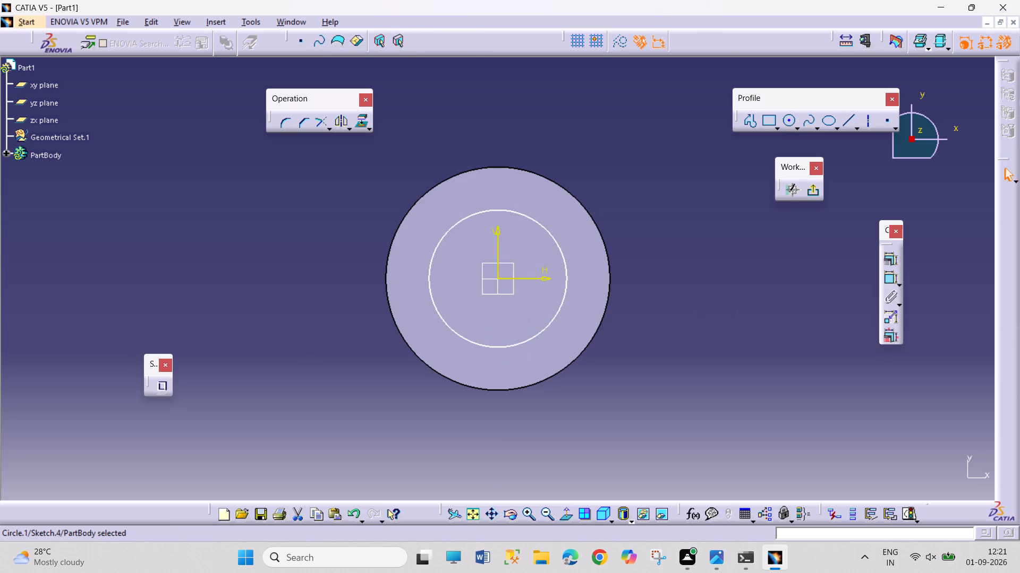
pyautogui.click(886, 278)
pyautogui.click(697, 265)
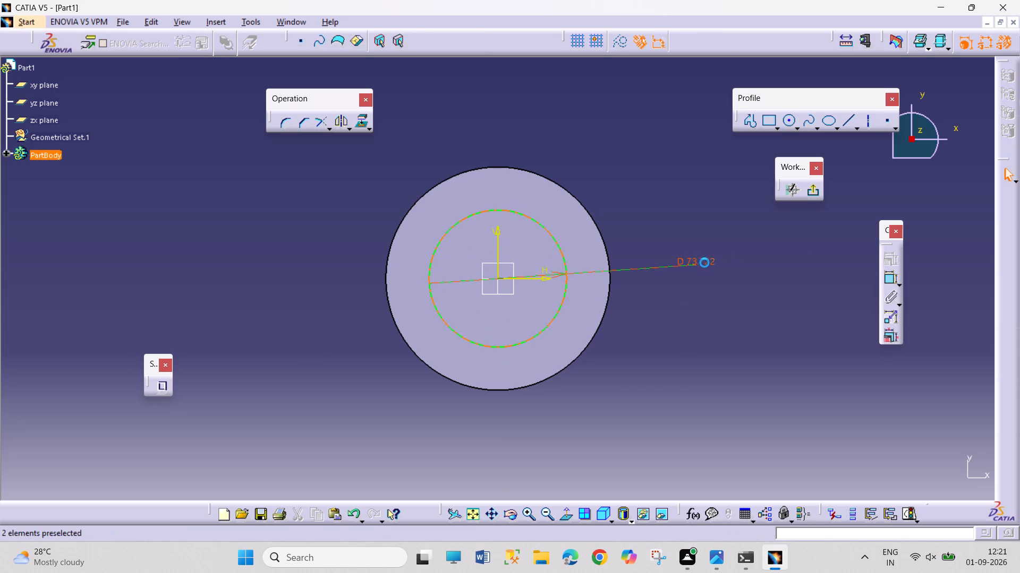
pyautogui.click(705, 263)
pyautogui.click(705, 263)
pyautogui.doubleClick(704, 264)
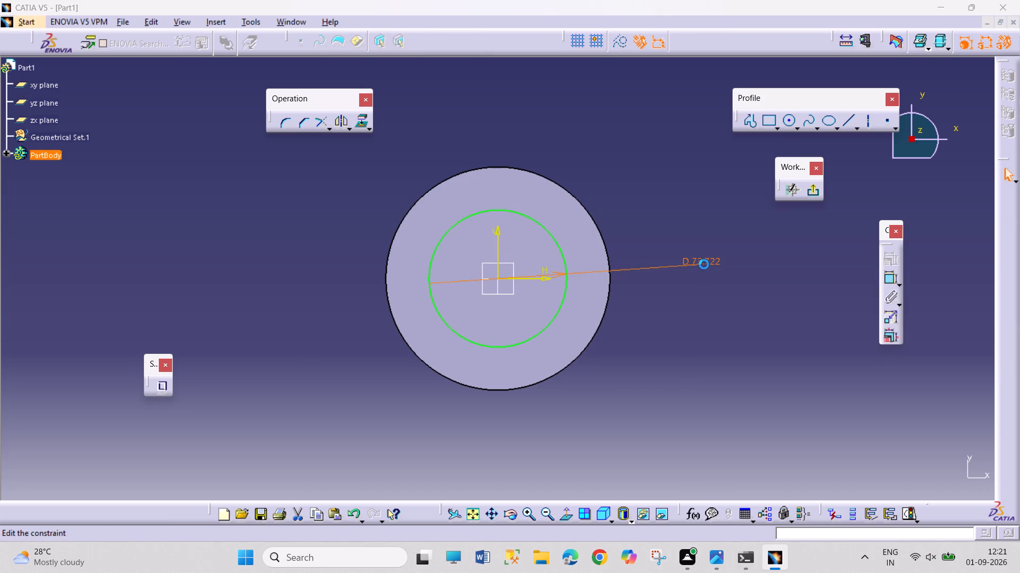
pyautogui.write('50')
pyautogui.press('Return')
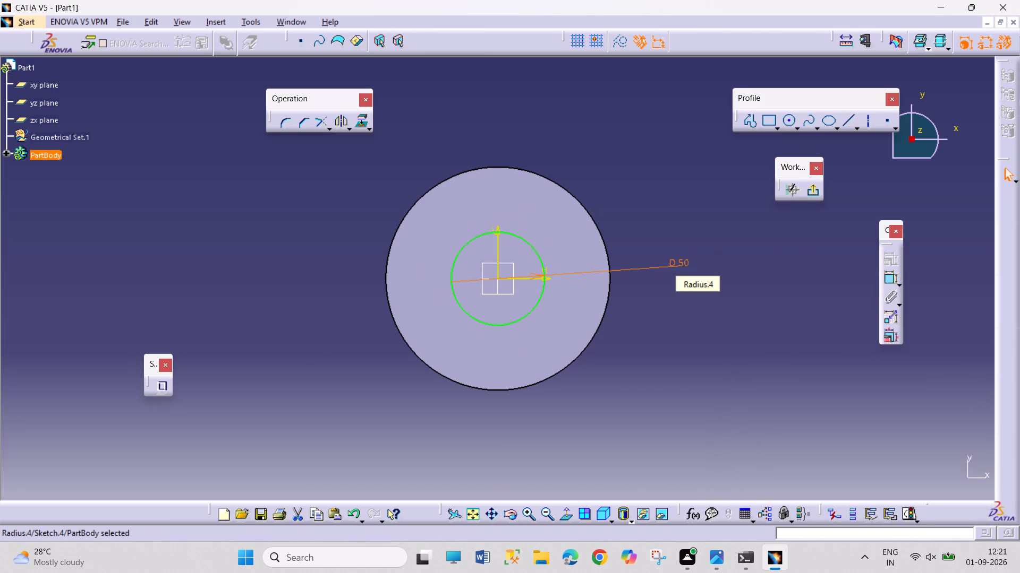
pyautogui.click(809, 194)
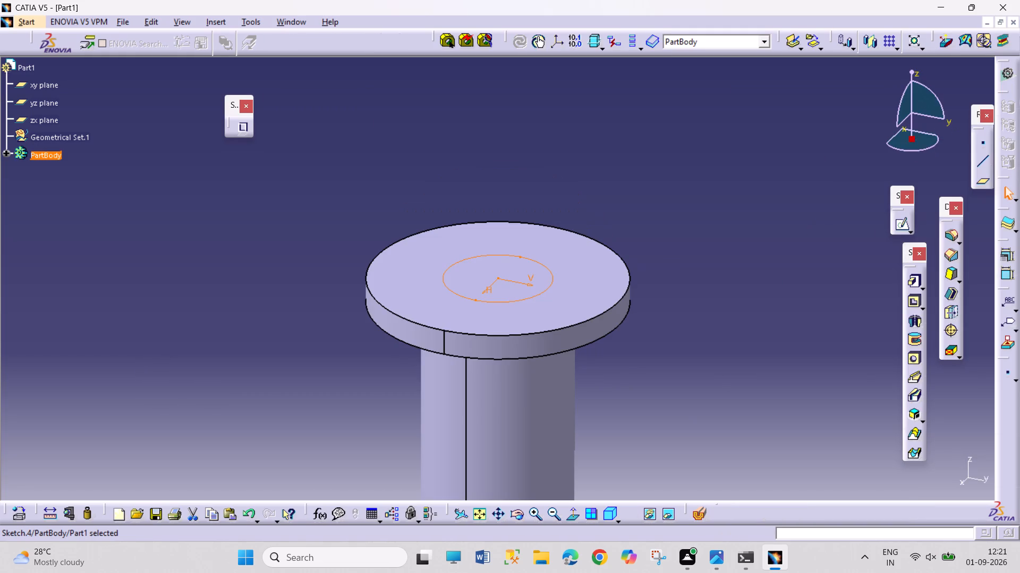
# Pocket the 50 mm circle to a depth of 150 mm to bore through the pipe and both flanges.
pyautogui.click(914, 301)
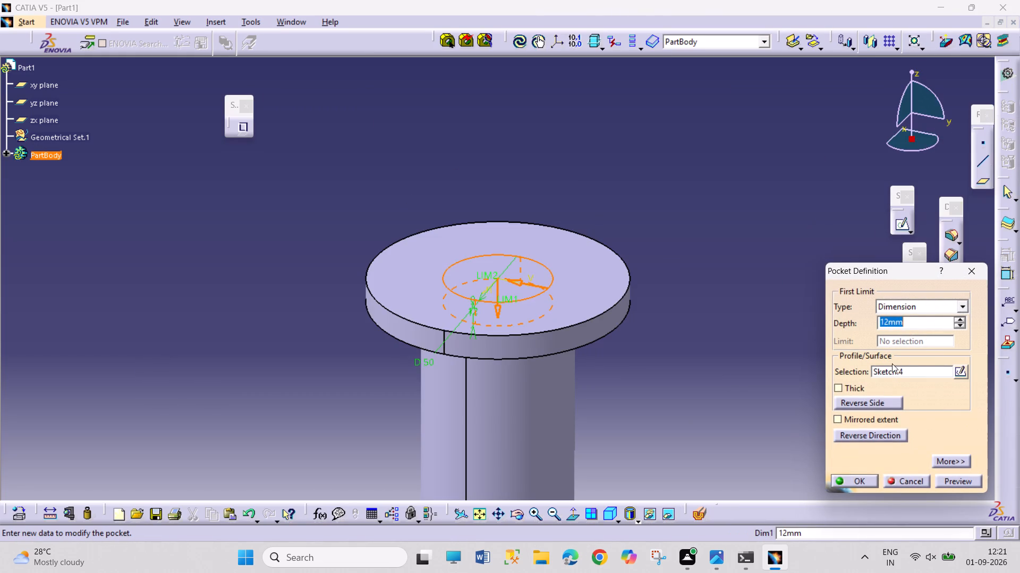
pyautogui.write('150')
pyautogui.press('Return')
pyautogui.click(675, 409)
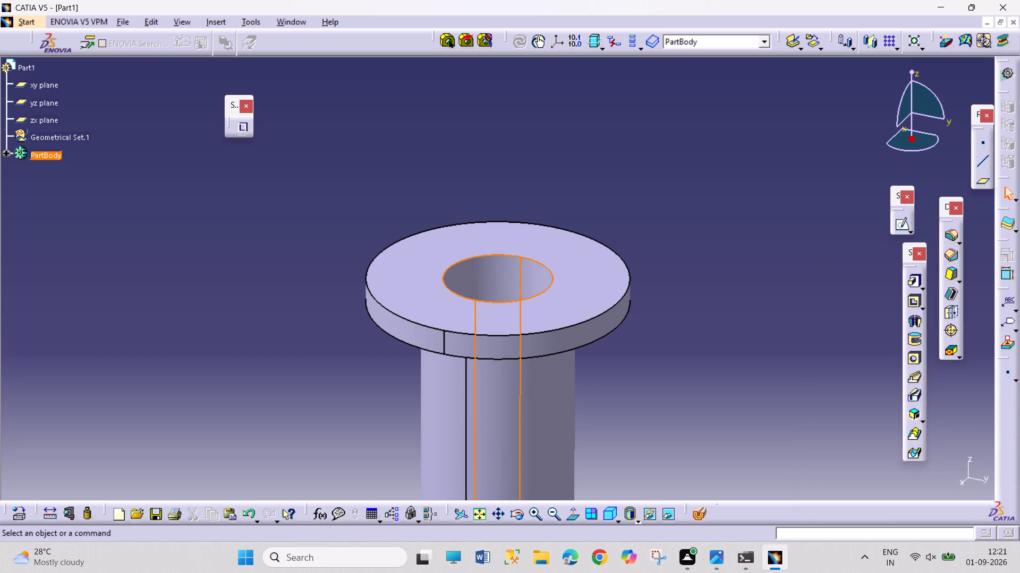
# Start a sketch on the upper flange's top face and draw a circle centred on the origin with an 80 mm diameter.
pyautogui.click(521, 515)
pyautogui.moveTo(579, 466); pyautogui.dragTo(546, 218)
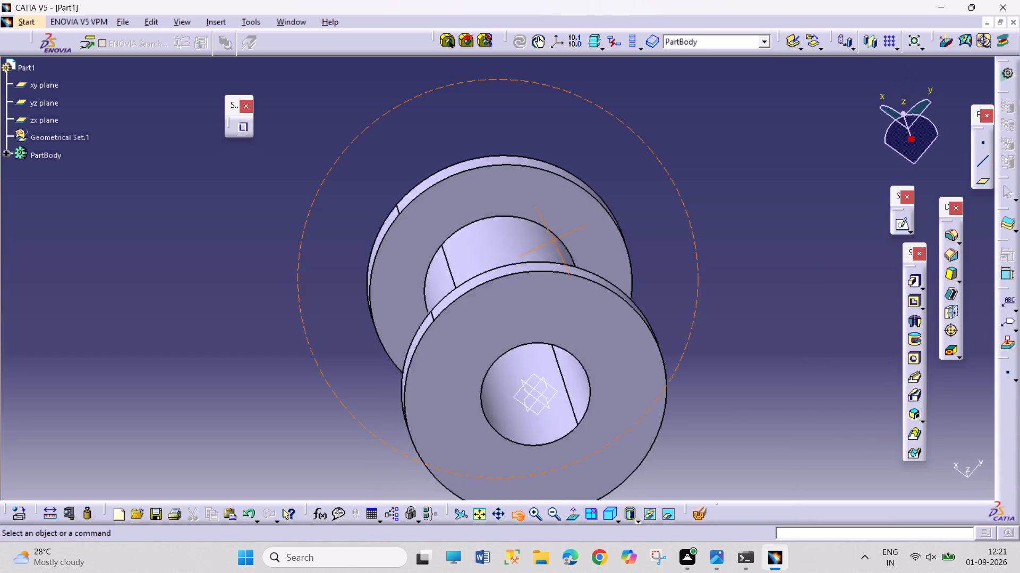
pyautogui.moveTo(546, 218); pyautogui.dragTo(577, 493)
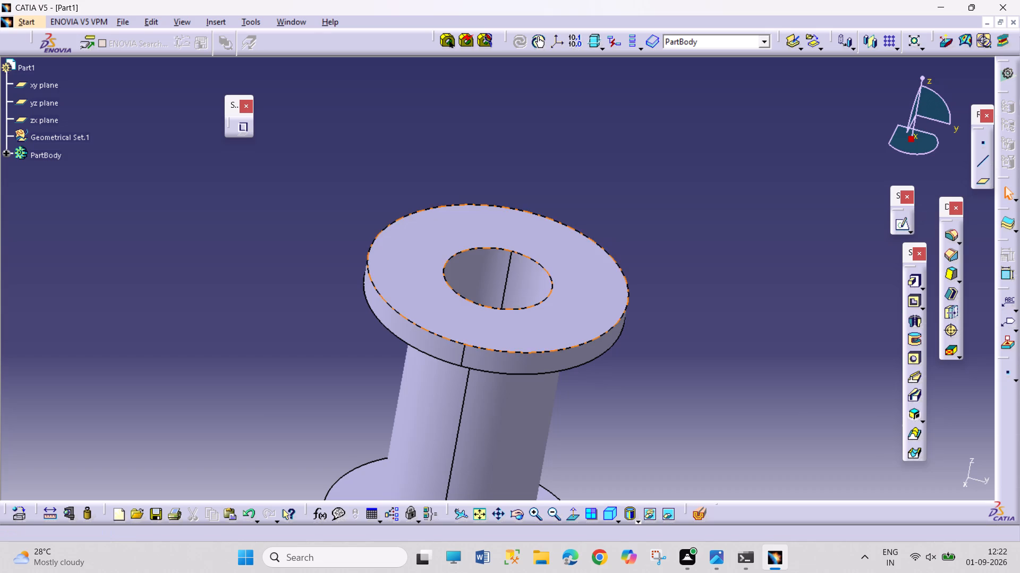
pyautogui.click(585, 310)
pyautogui.click(905, 224)
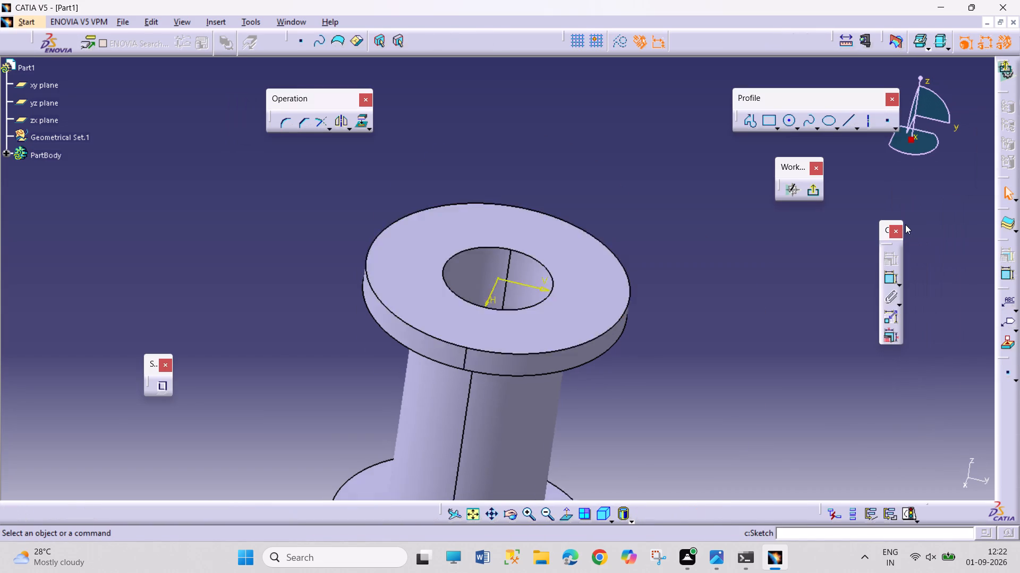
pyautogui.click(792, 125)
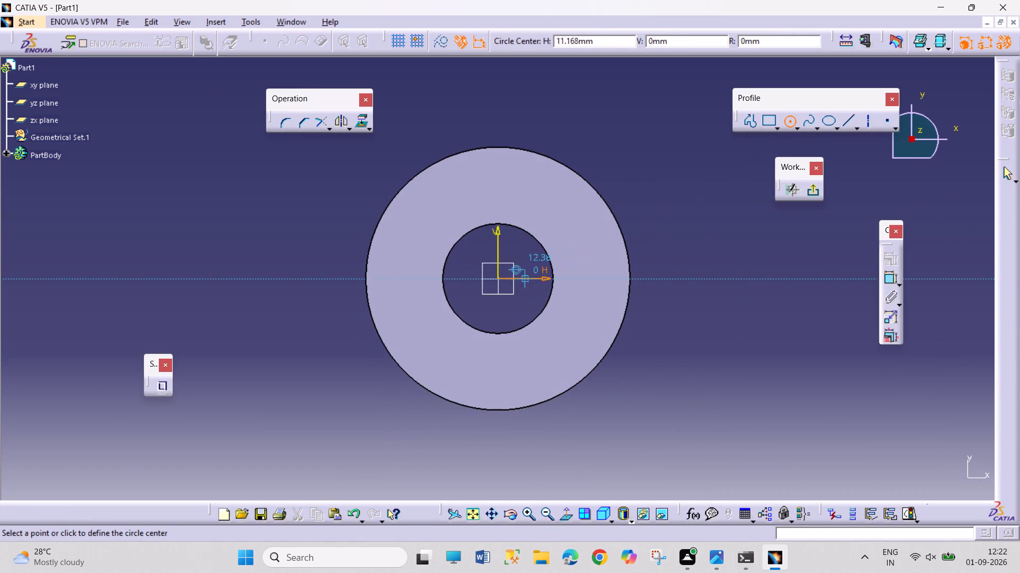
pyautogui.click(498, 280)
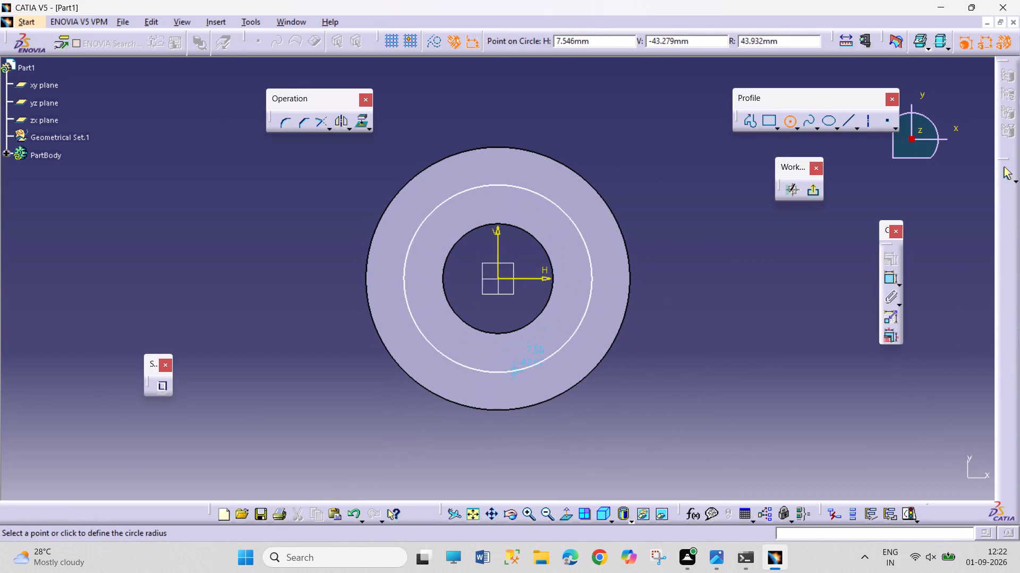
pyautogui.click(514, 375)
pyautogui.click(887, 276)
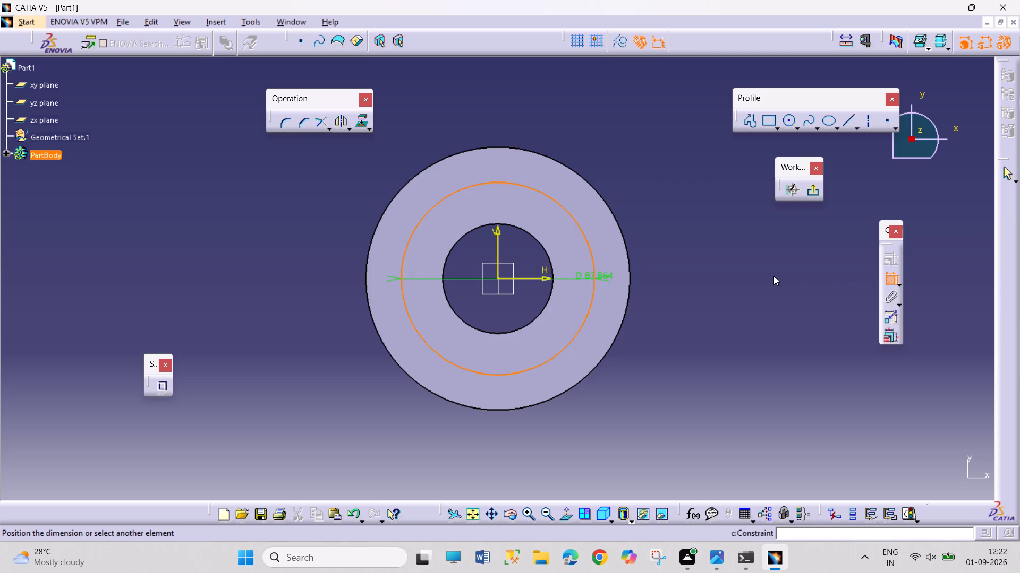
pyautogui.click(713, 276)
pyautogui.doubleClick(720, 273)
pyautogui.write('80')
pyautogui.press('Return')
pyautogui.moveTo(733, 285); pyautogui.dragTo(734, 294)
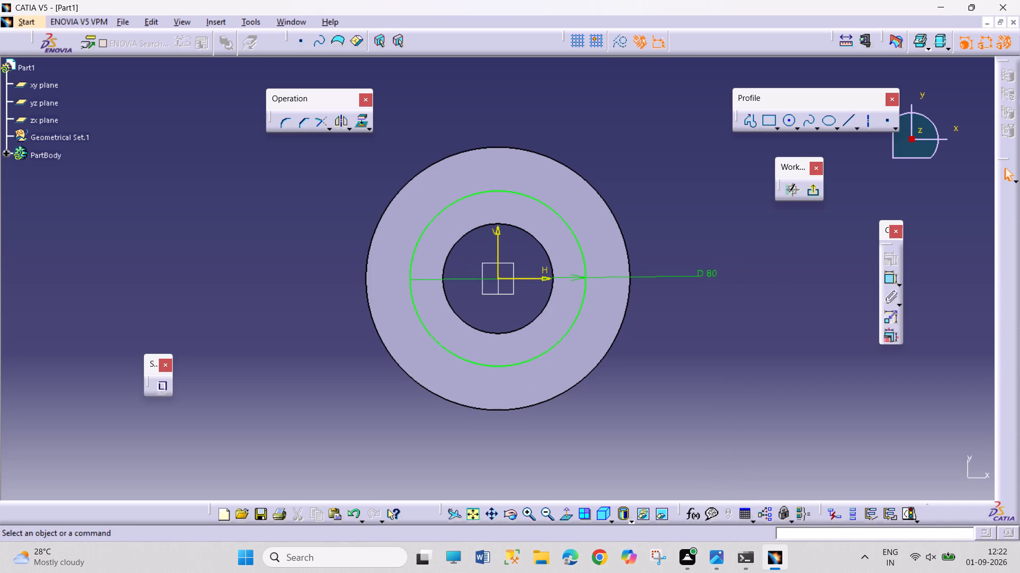
# Draw a bolt-hole circle centred where the 80 mm circle crosses the vertical axis above the origin, and set its diameter to 10 mm.
pyautogui.click(783, 126)
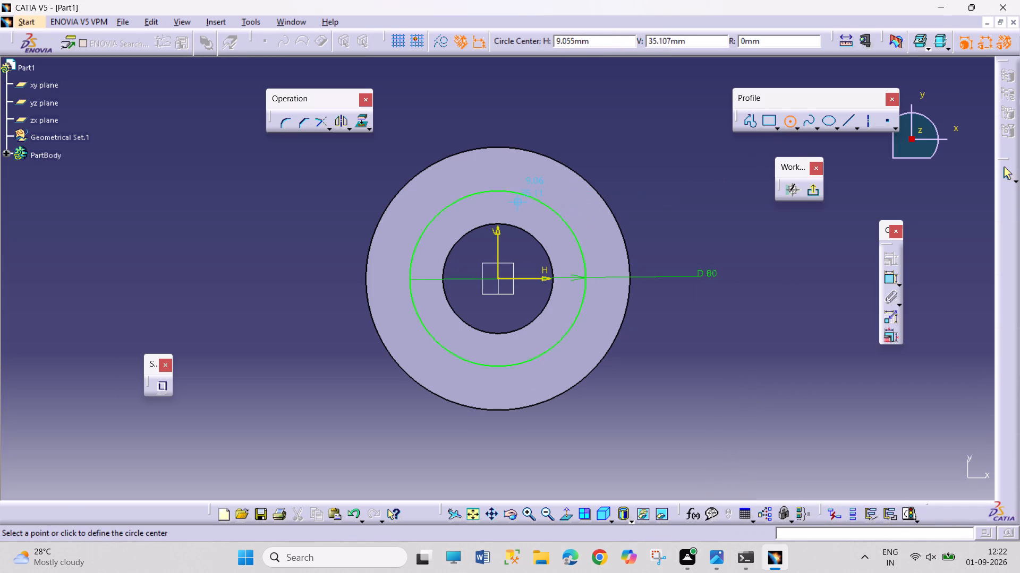
pyautogui.click(500, 191)
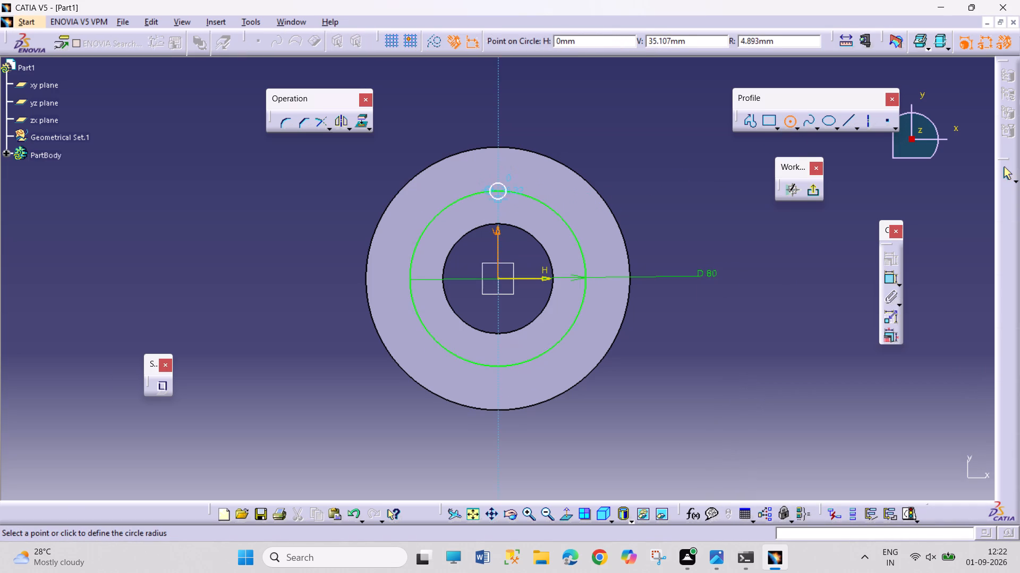
pyautogui.click(501, 204)
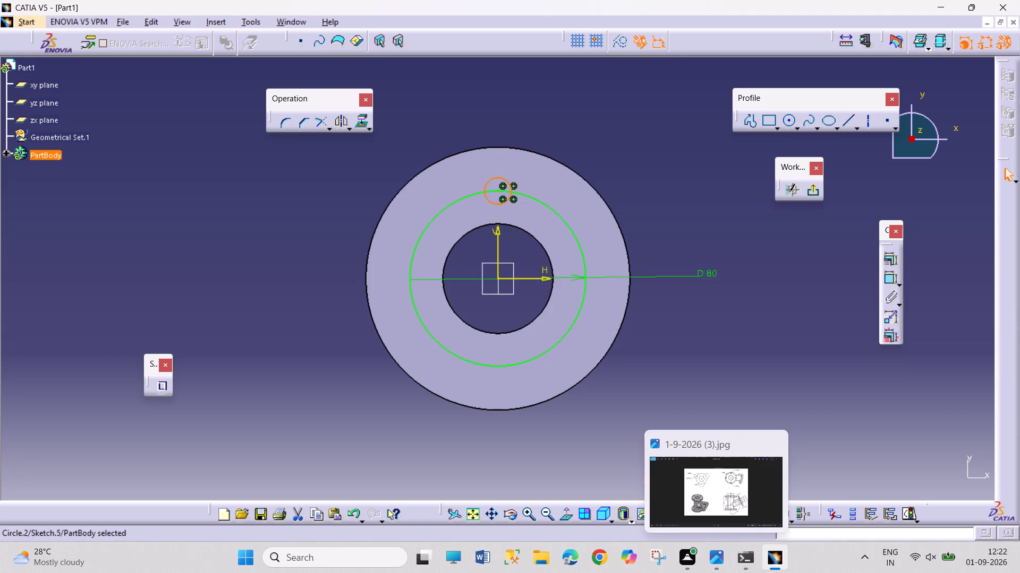
pyautogui.click(891, 280)
pyautogui.tripleClick(656, 171)
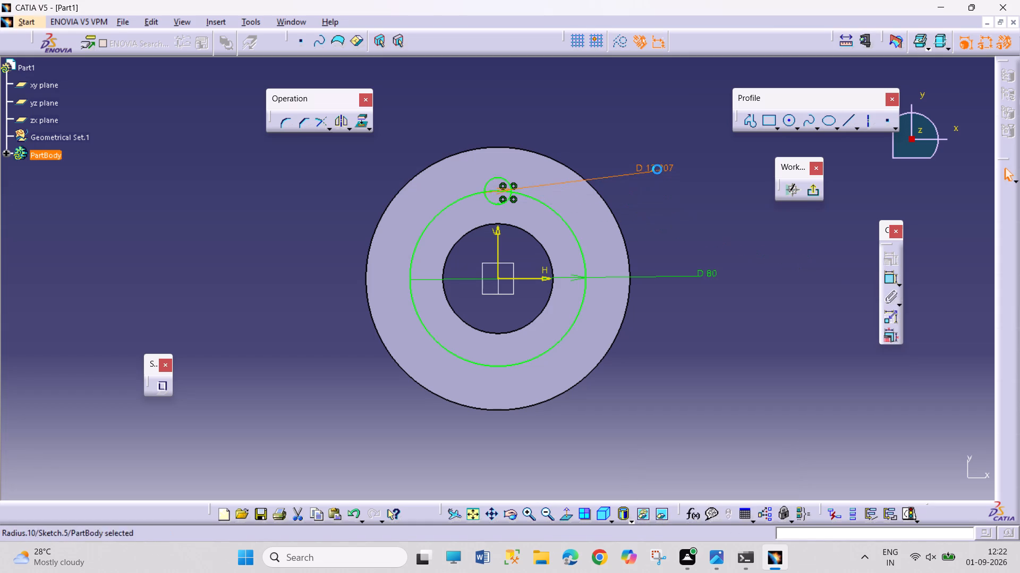
pyautogui.write('10')
pyautogui.press('Return')
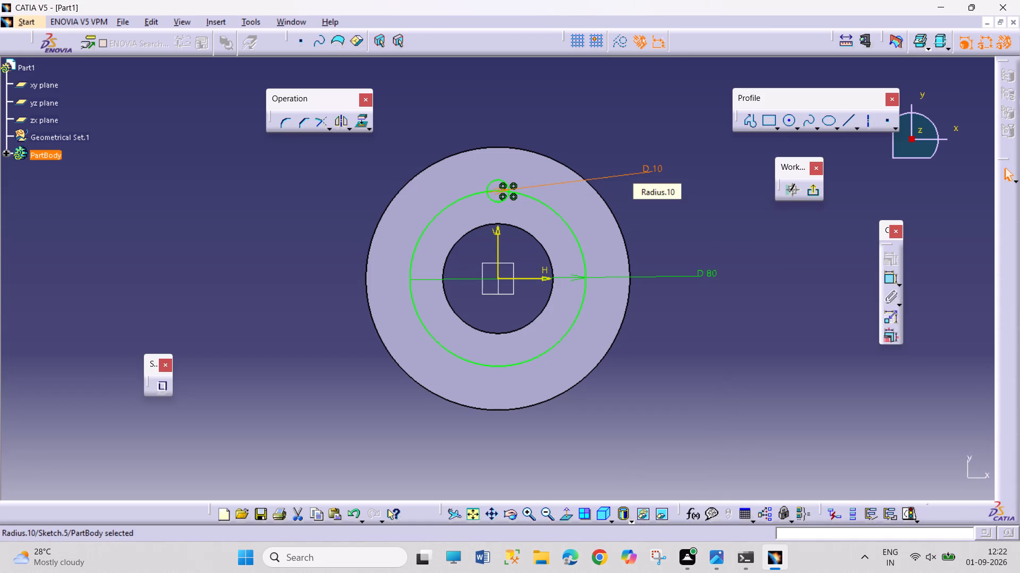
pyautogui.click(671, 106)
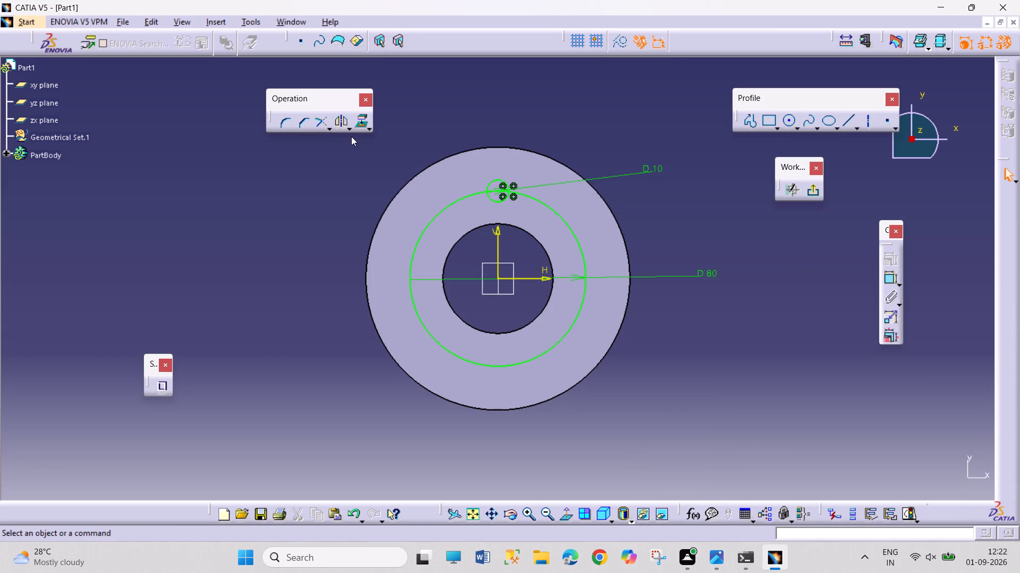
# Rotate the 10 mm circle about the origin in duplicate mode with 3 instances at a 90-degree angle.
pyautogui.click(350, 131)
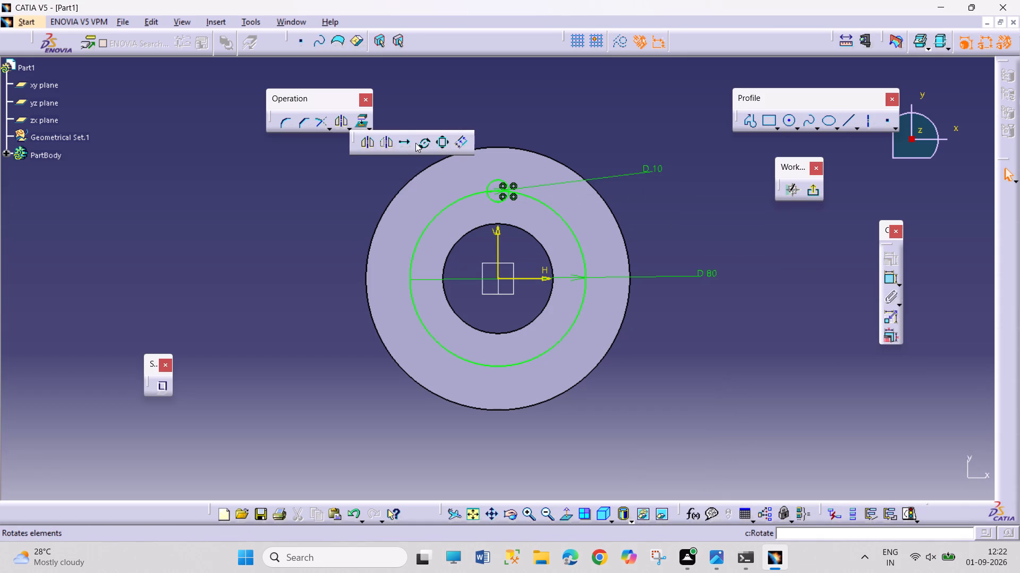
pyautogui.click(415, 143)
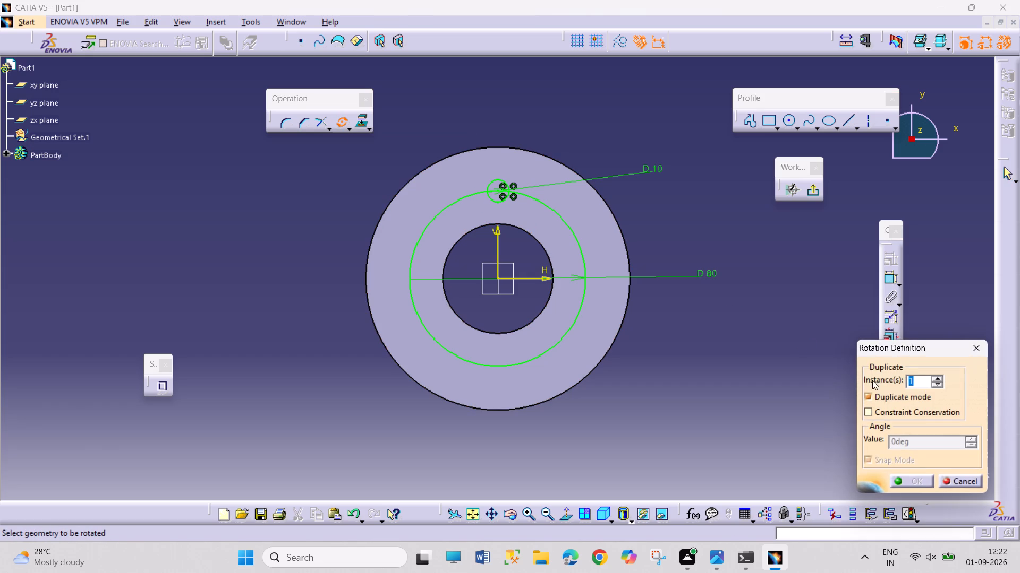
pyautogui.click(506, 201)
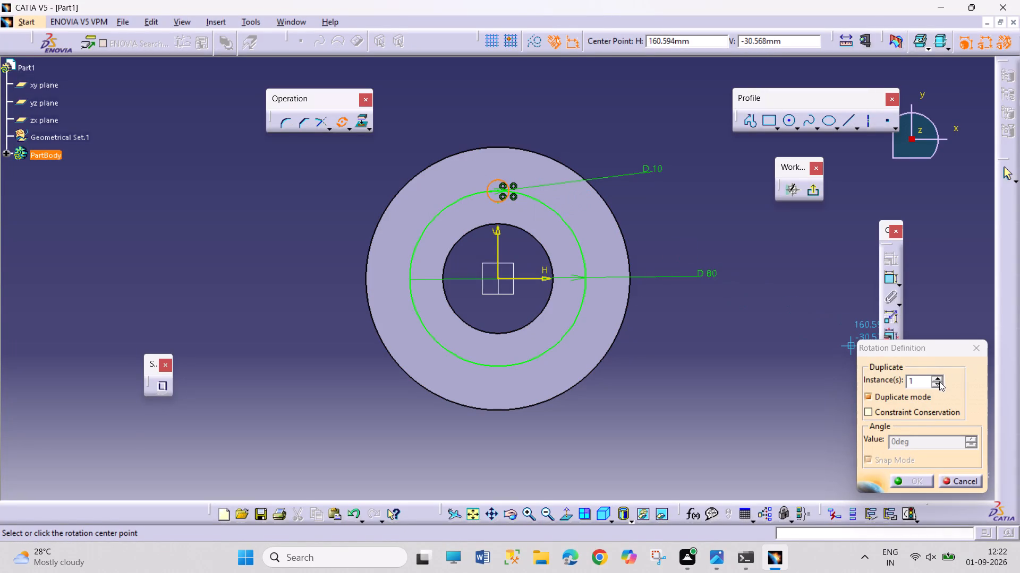
pyautogui.click(938, 376)
pyautogui.click(938, 376)
pyautogui.click(938, 376)
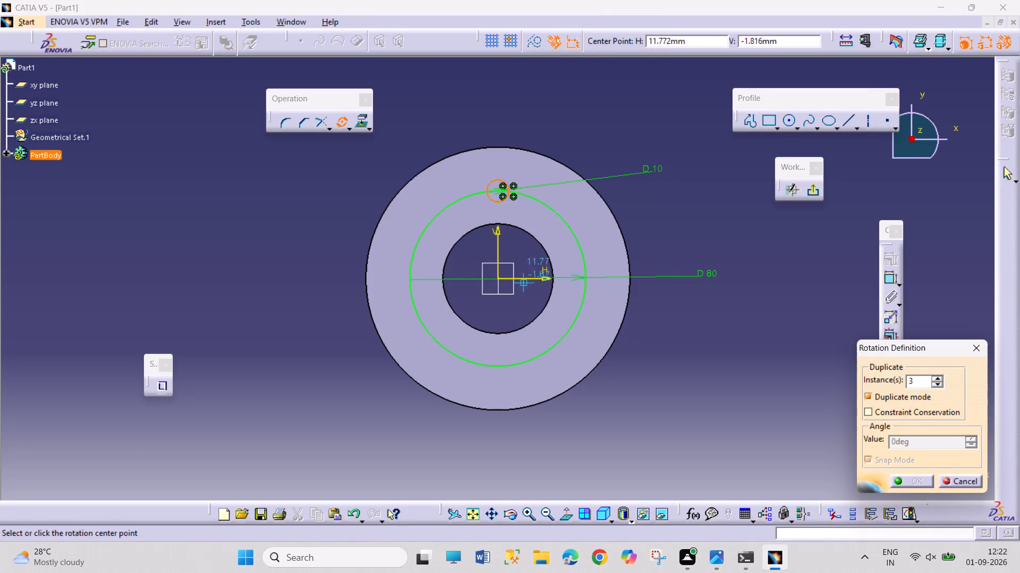
pyautogui.click(500, 280)
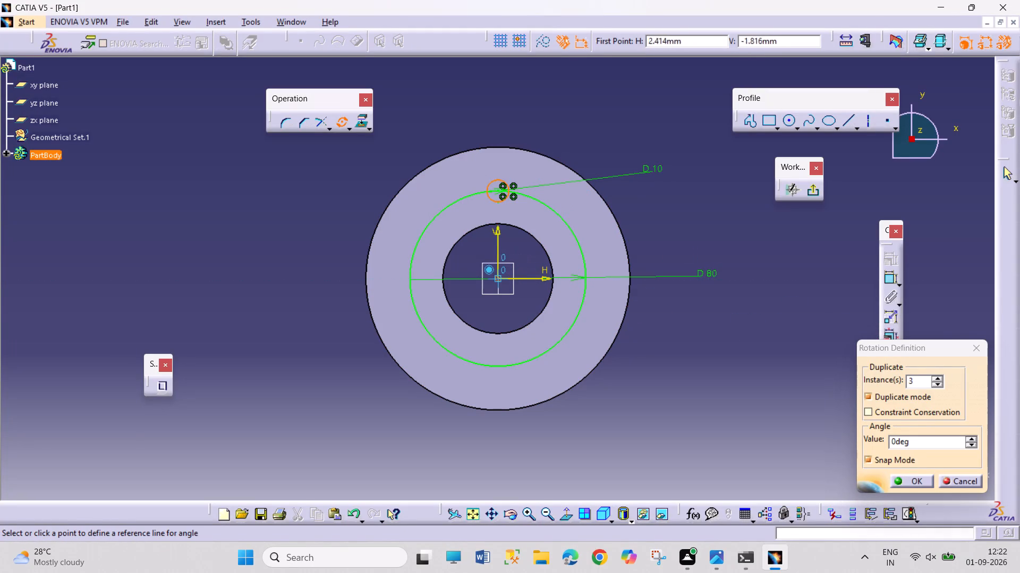
pyautogui.doubleClick(897, 441)
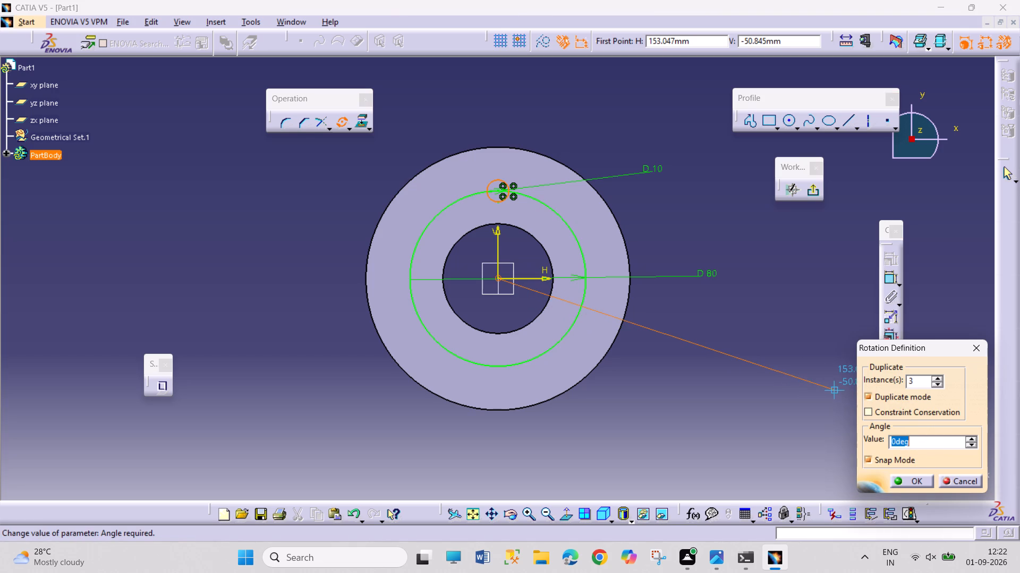
pyautogui.write('90')
pyautogui.press('Return')
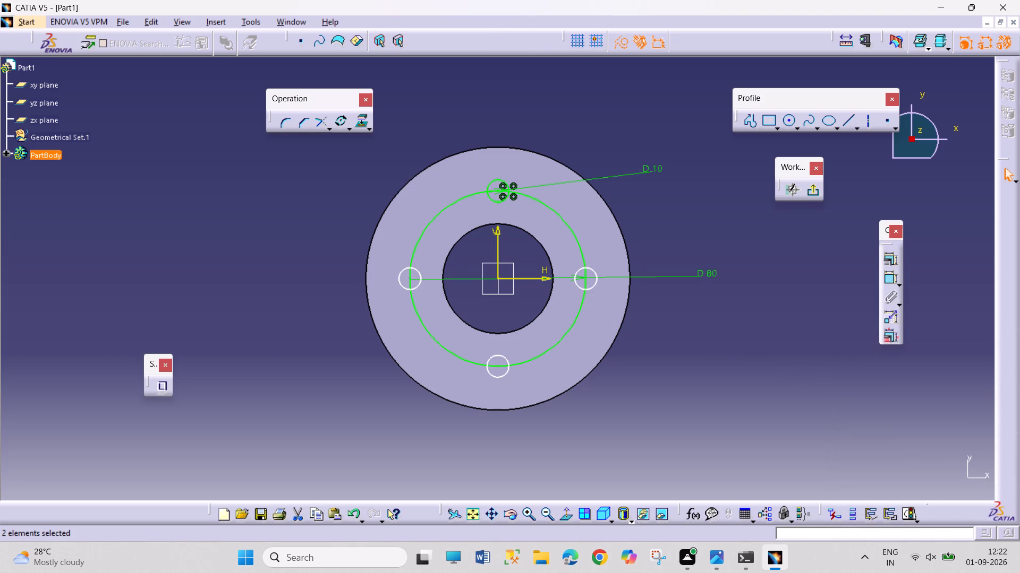
# Add a vertical offset dimension at the right-hand hole circle, placed outside the flange.
pyautogui.click(890, 276)
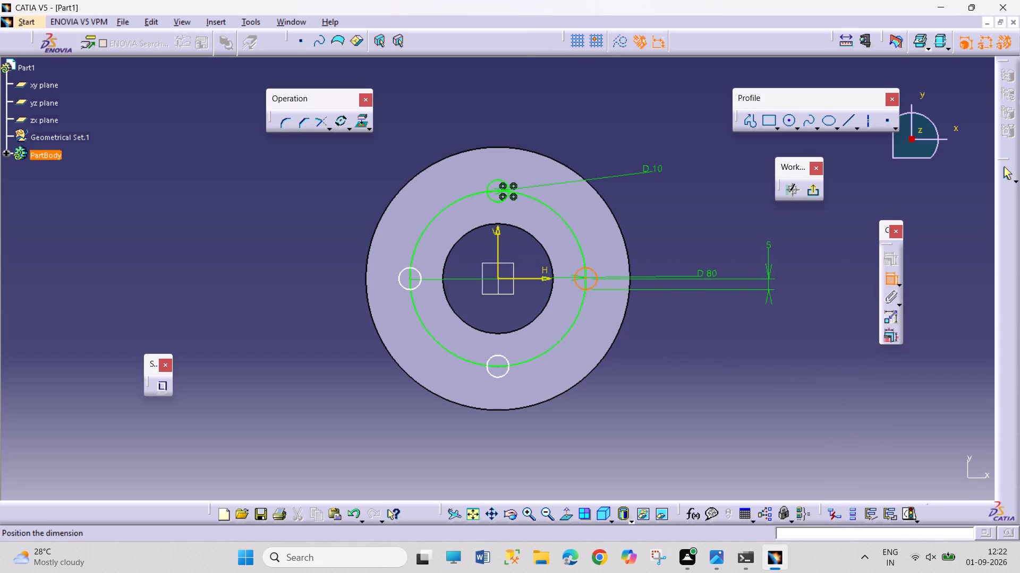
pyautogui.click(772, 243)
# Dimension the spacing from the bottom hole circle to the right-hand hole circle and to the left-hand hole circle.
pyautogui.click(888, 277)
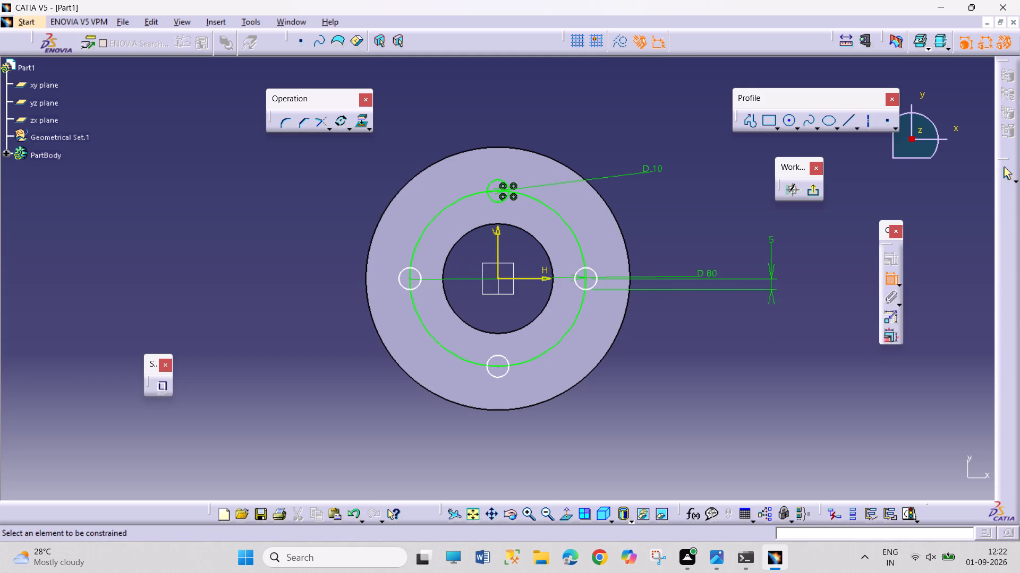
pyautogui.click(499, 366)
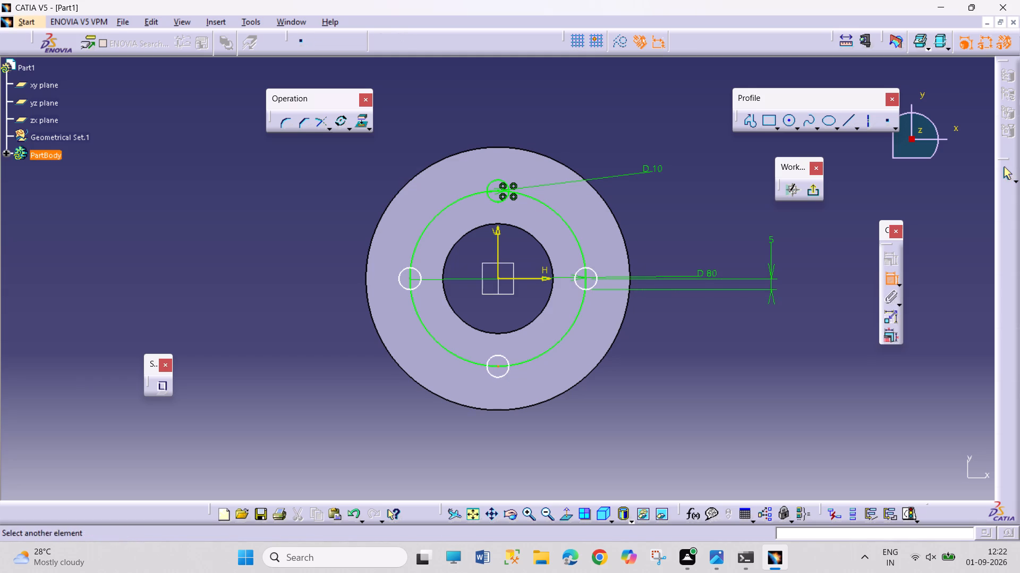
pyautogui.click(588, 277)
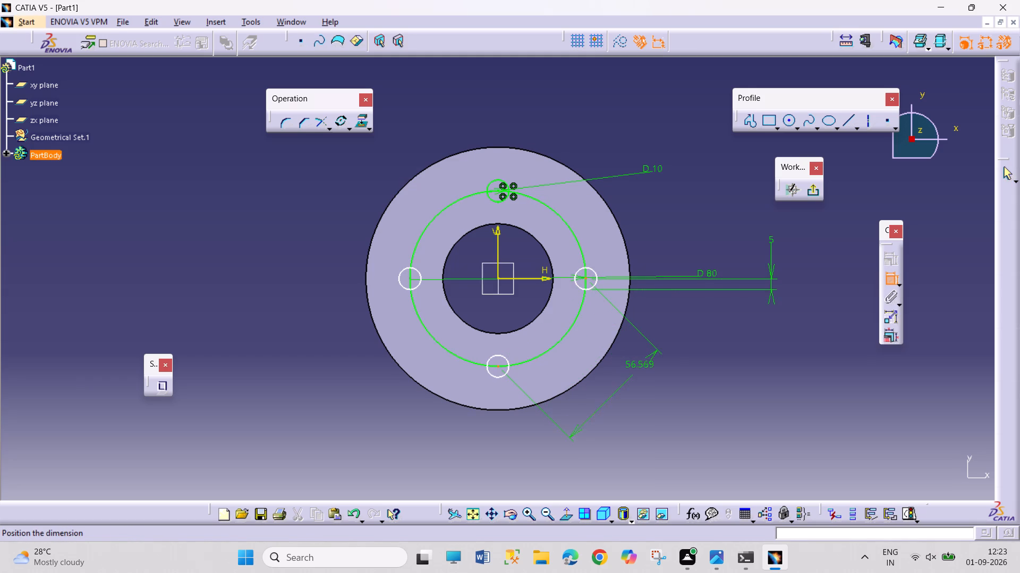
pyautogui.click(647, 372)
pyautogui.click(892, 279)
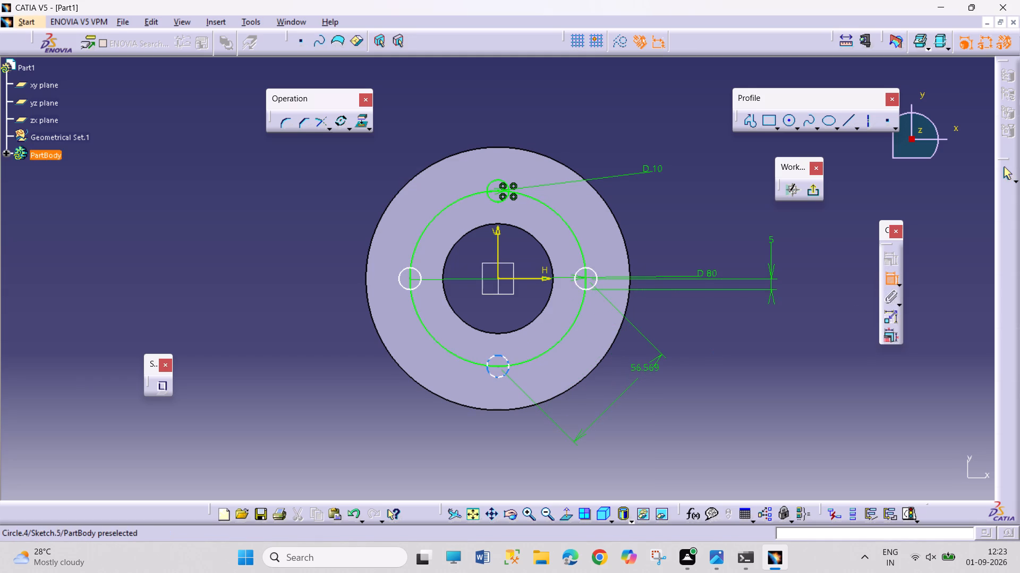
pyautogui.click(500, 366)
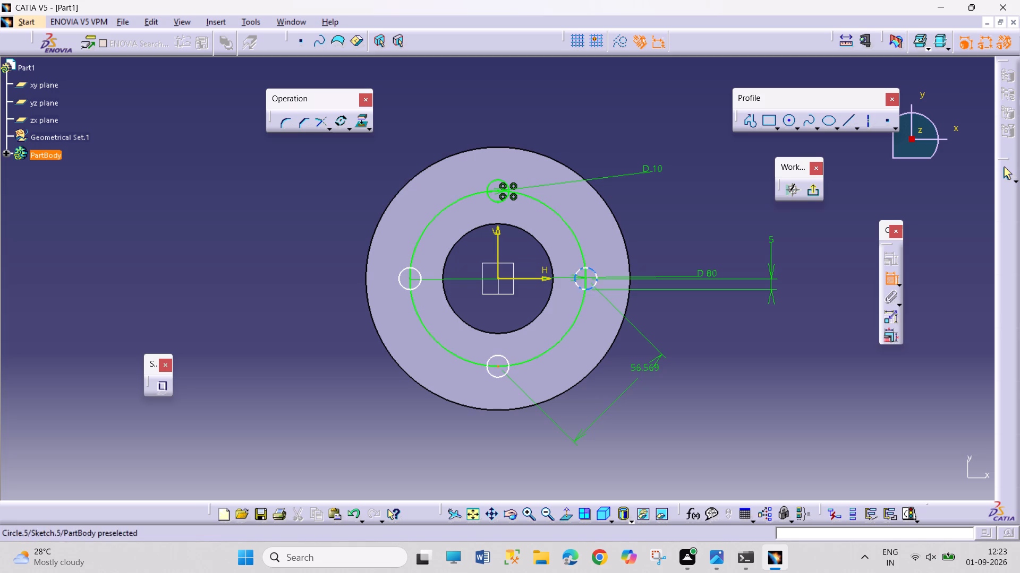
pyautogui.click(409, 279)
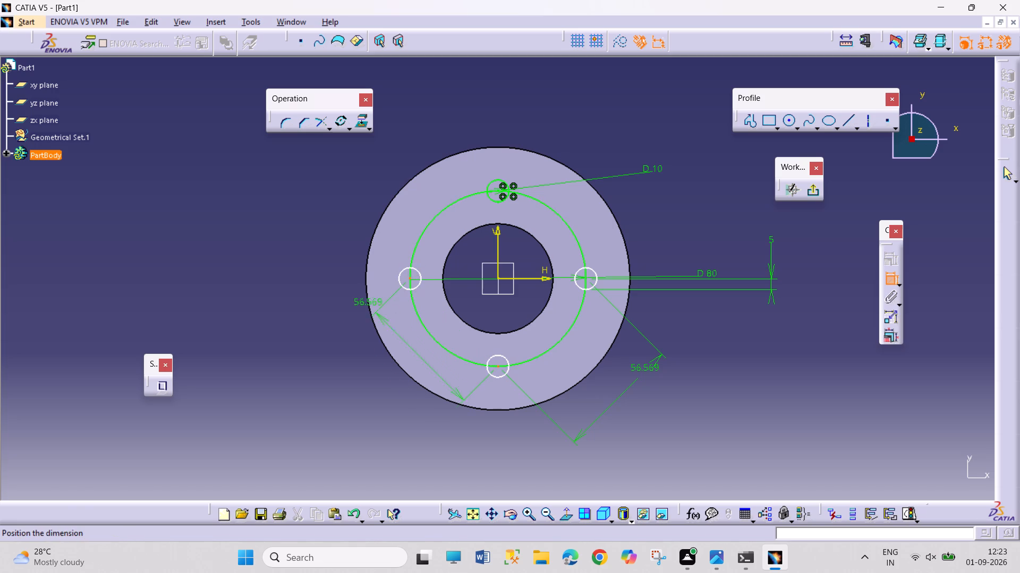
pyautogui.click(328, 352)
# Dimension the bottom hole's centre from the horizontal axis, and move the bottom-to-right hole spacing label lower along its dimension line.
pyautogui.moveTo(882, 279); pyautogui.dragTo(878, 280)
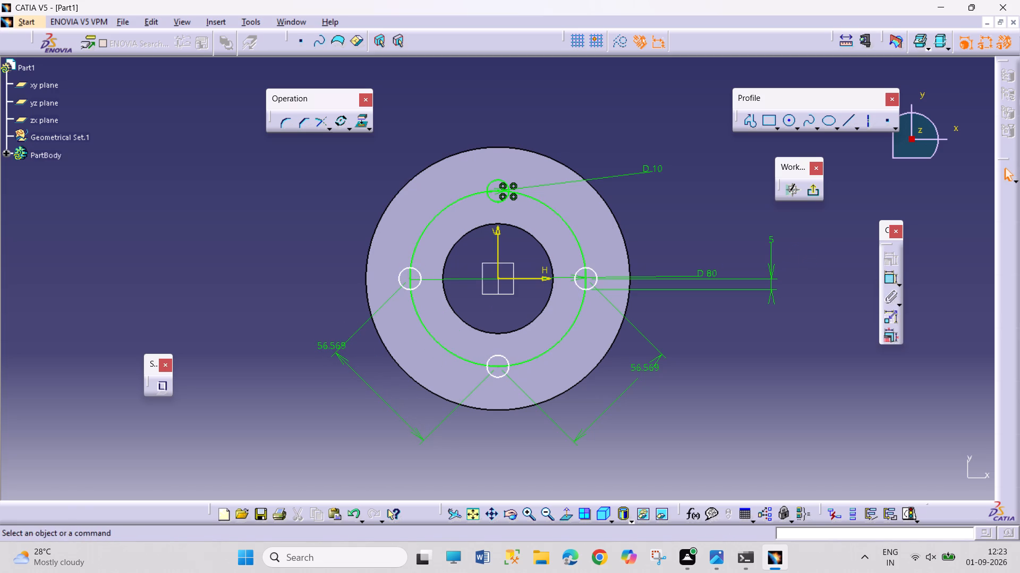
pyautogui.click(496, 368)
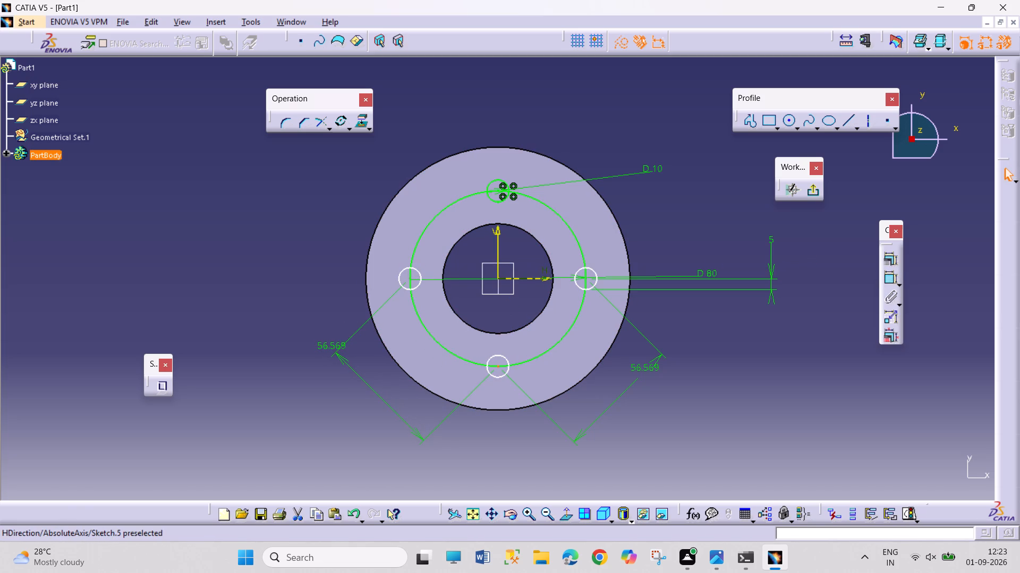
pyautogui.click(532, 276)
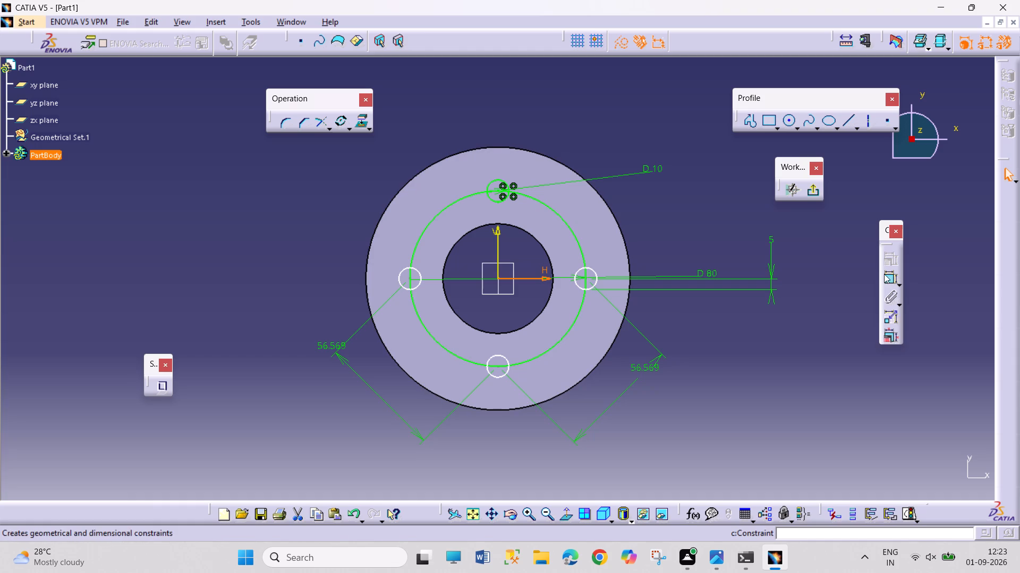
pyautogui.click(887, 277)
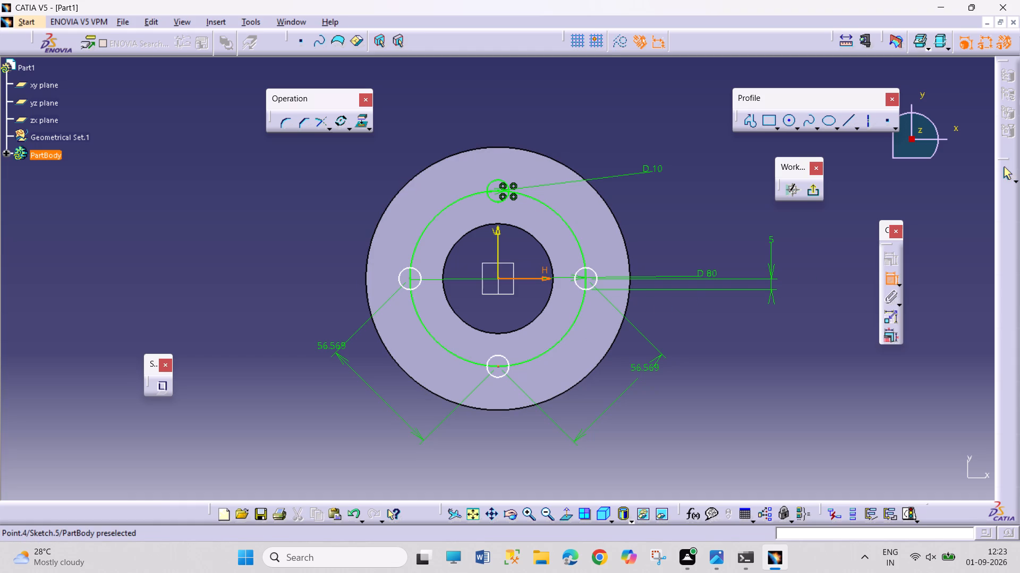
pyautogui.click(499, 368)
pyautogui.click(772, 338)
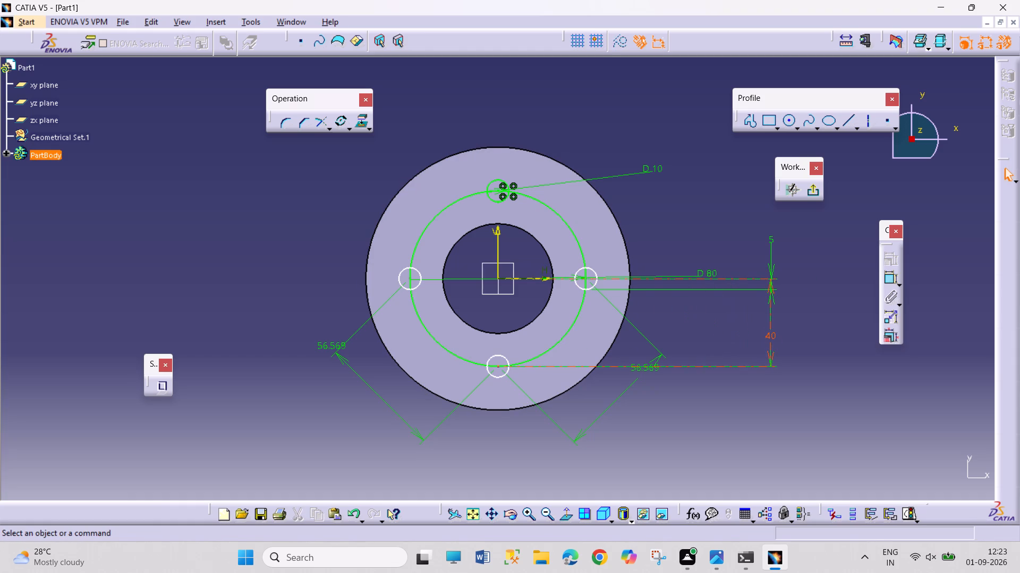
pyautogui.moveTo(652, 369); pyautogui.dragTo(635, 398)
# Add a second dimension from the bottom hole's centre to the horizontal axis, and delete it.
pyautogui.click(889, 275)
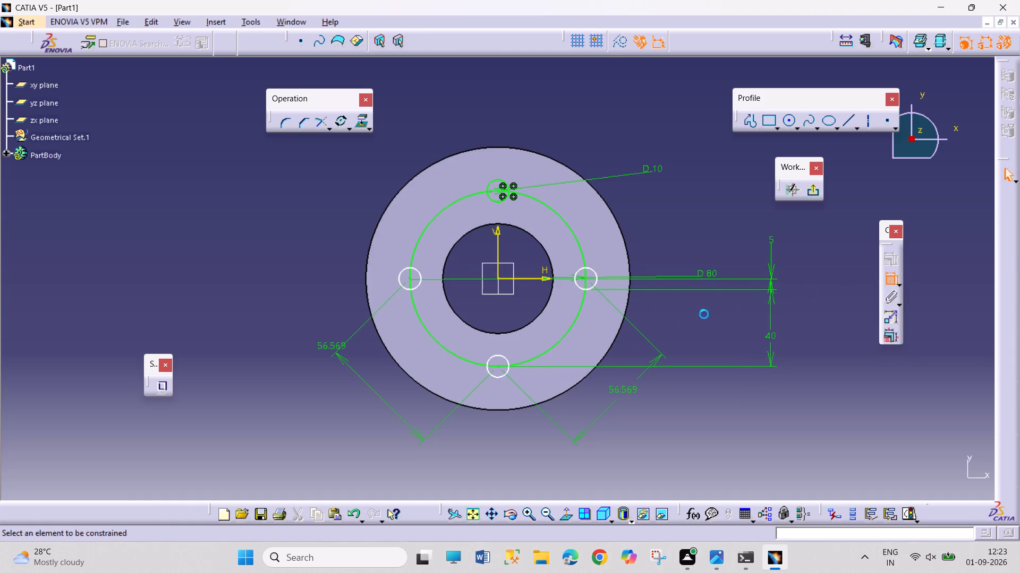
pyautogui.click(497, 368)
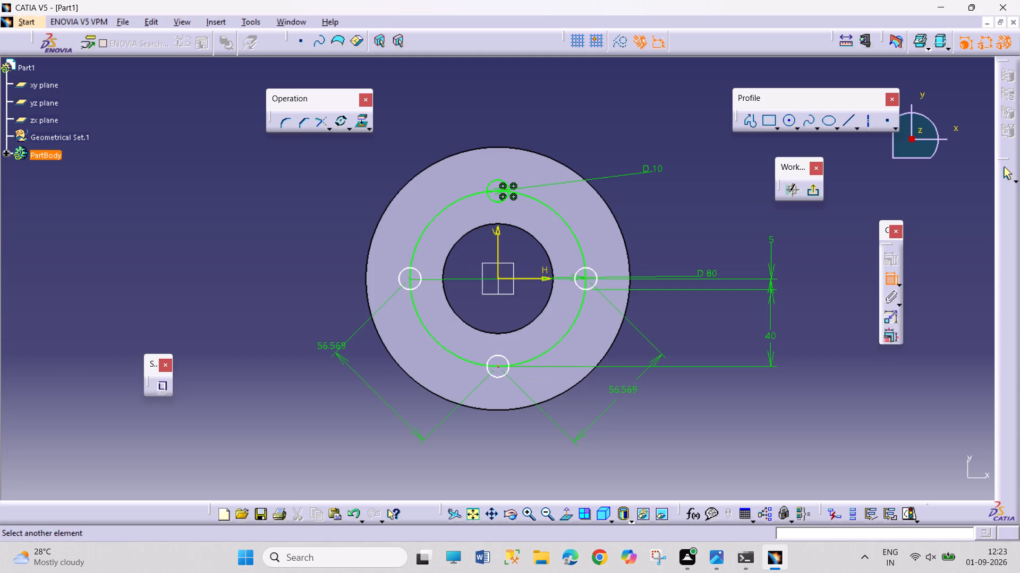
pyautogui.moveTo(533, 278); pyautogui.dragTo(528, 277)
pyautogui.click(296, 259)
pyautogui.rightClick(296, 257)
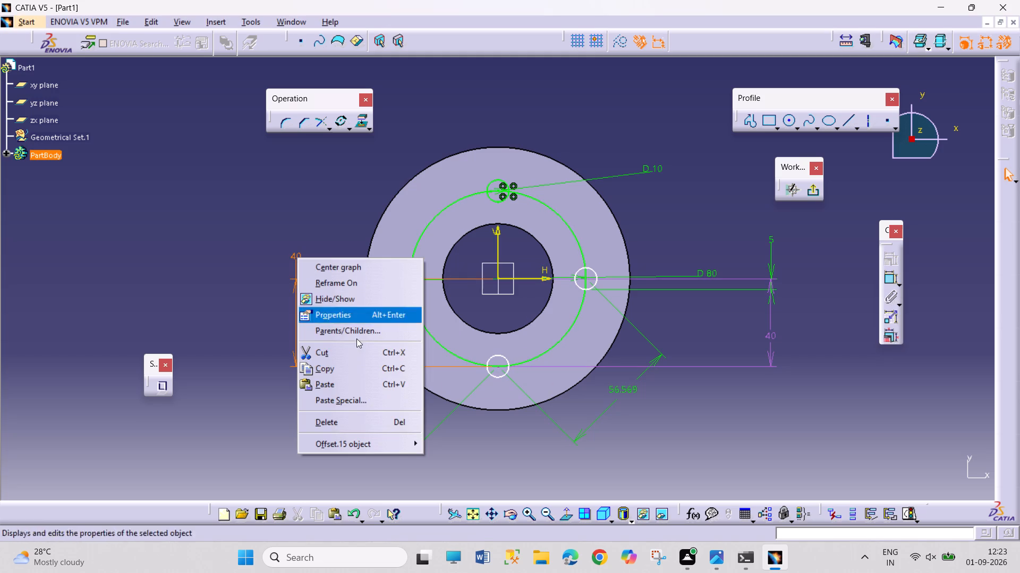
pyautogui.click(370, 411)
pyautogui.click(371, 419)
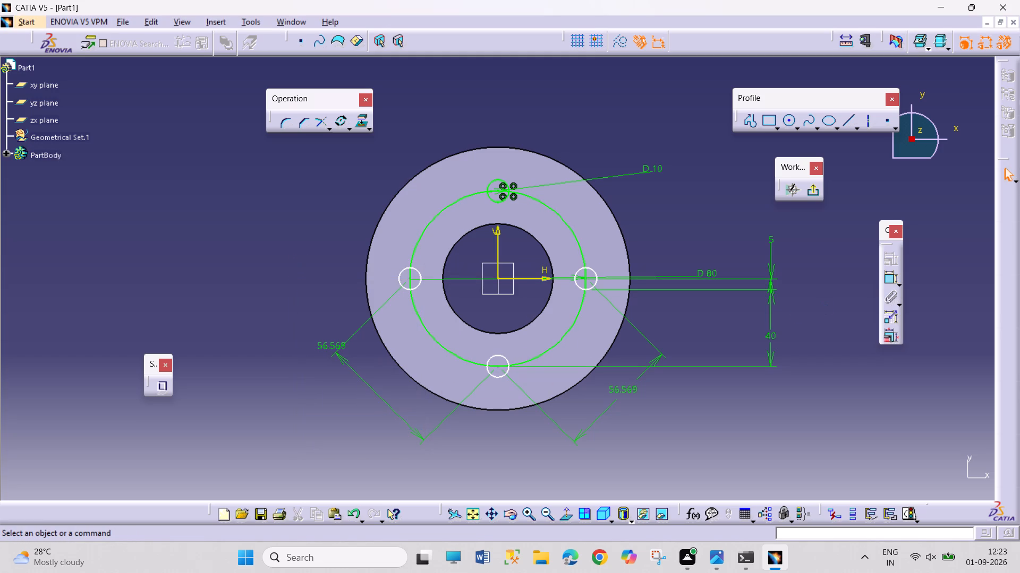
# Dimension the left-hand hole circle from the vertical axis, placing the dimension above the flange.
pyautogui.click(888, 280)
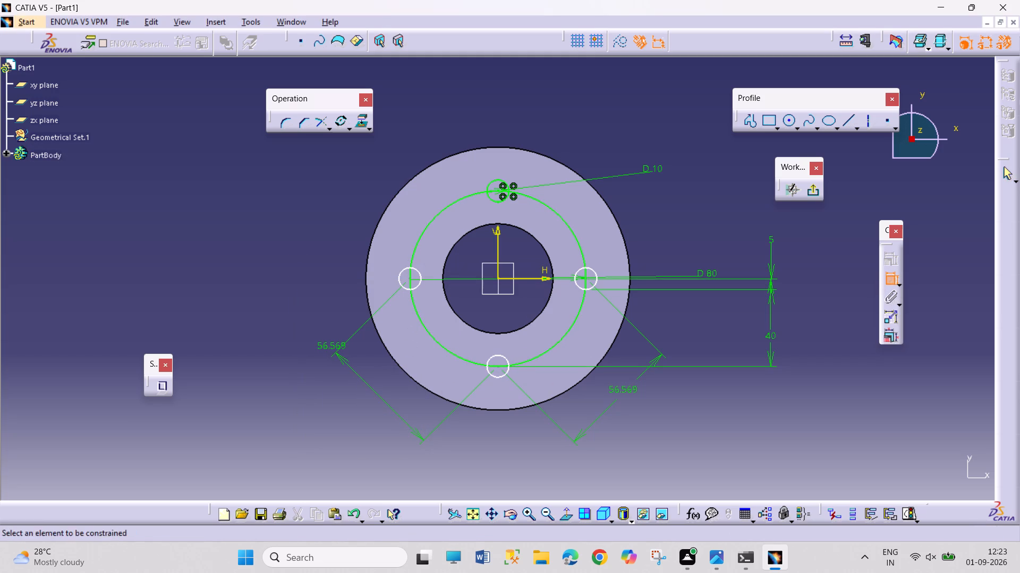
pyautogui.click(411, 280)
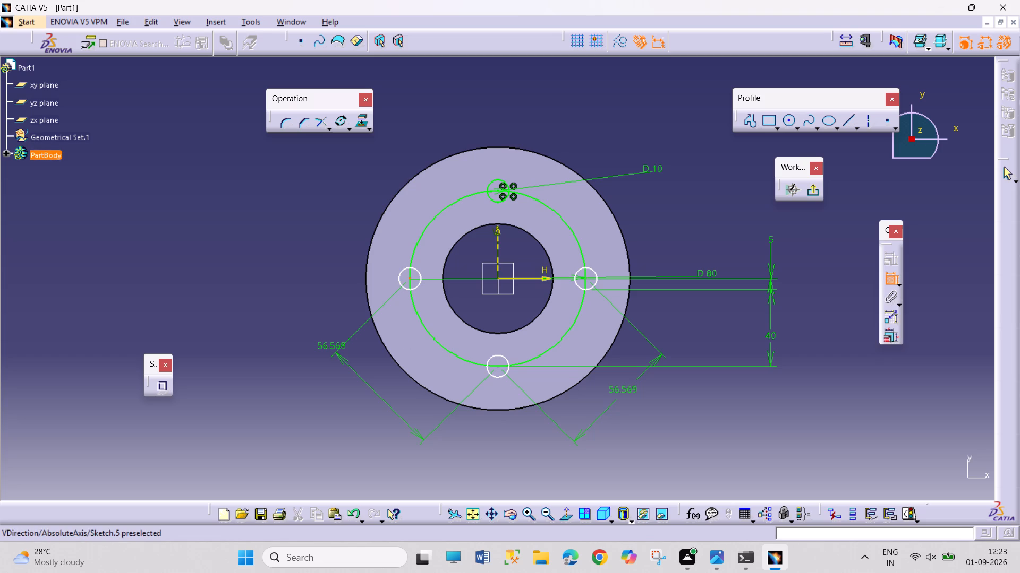
pyautogui.click(496, 255)
pyautogui.click(484, 106)
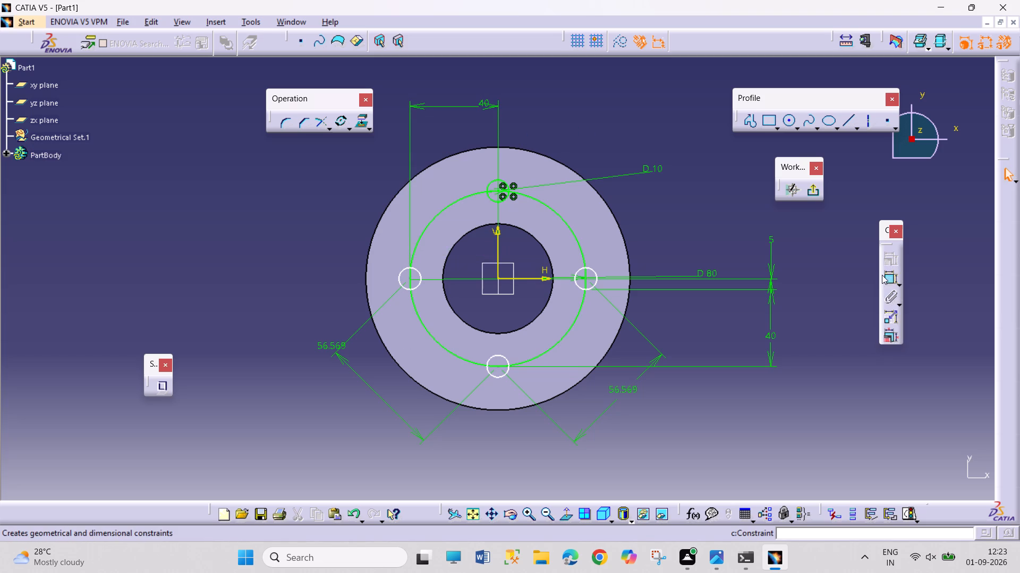
# Dimension the right-hand hole circle from the vertical axis, placing the dimension above the flange.
pyautogui.click(884, 276)
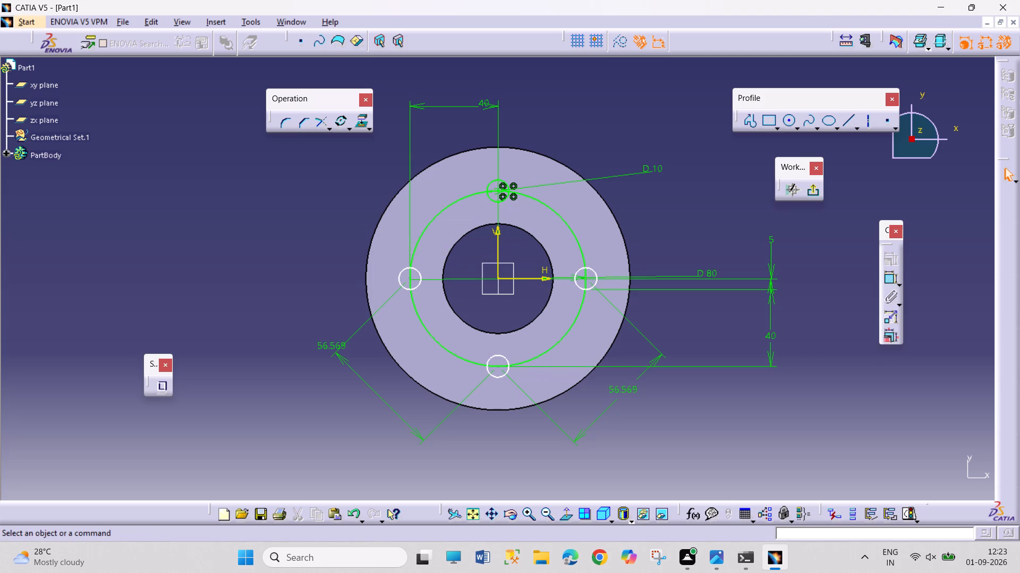
pyautogui.click(498, 258)
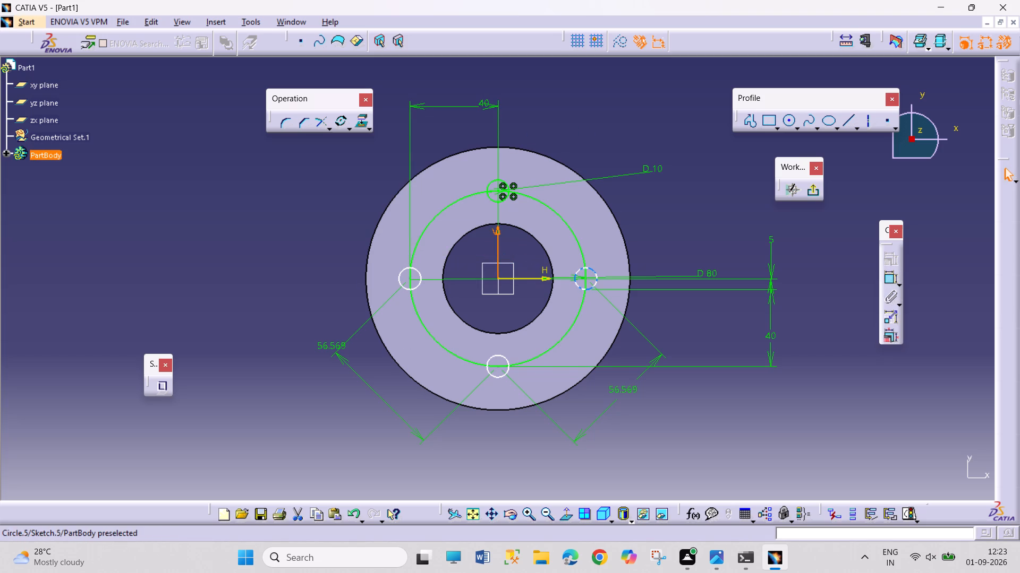
pyautogui.click(588, 280)
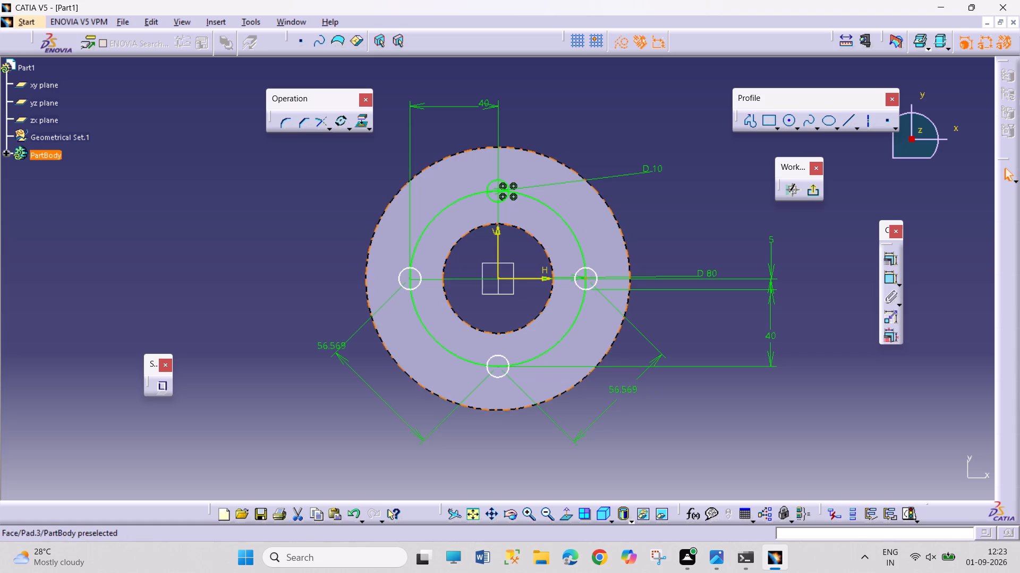
pyautogui.click(892, 274)
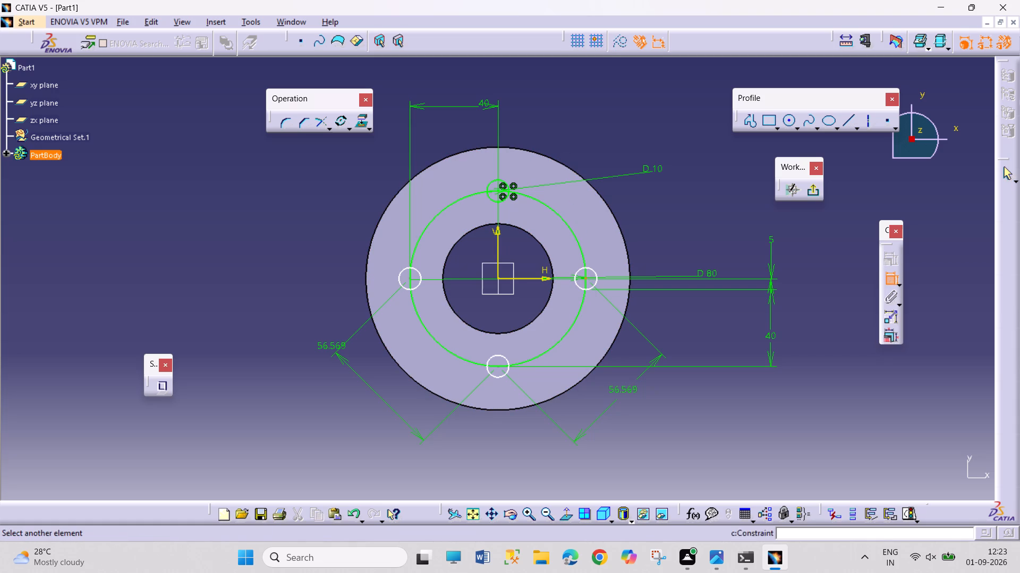
pyautogui.click(499, 247)
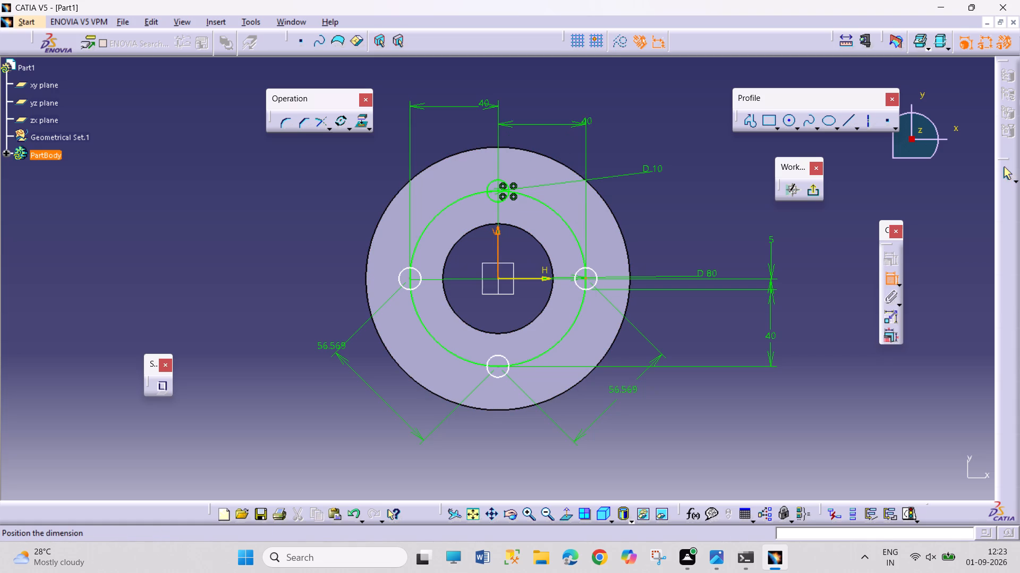
pyautogui.click(623, 107)
# Dimension the direct spacing between the right-hand hole's centre and the top hole's centre, placing it outside the flange.
pyautogui.click(890, 282)
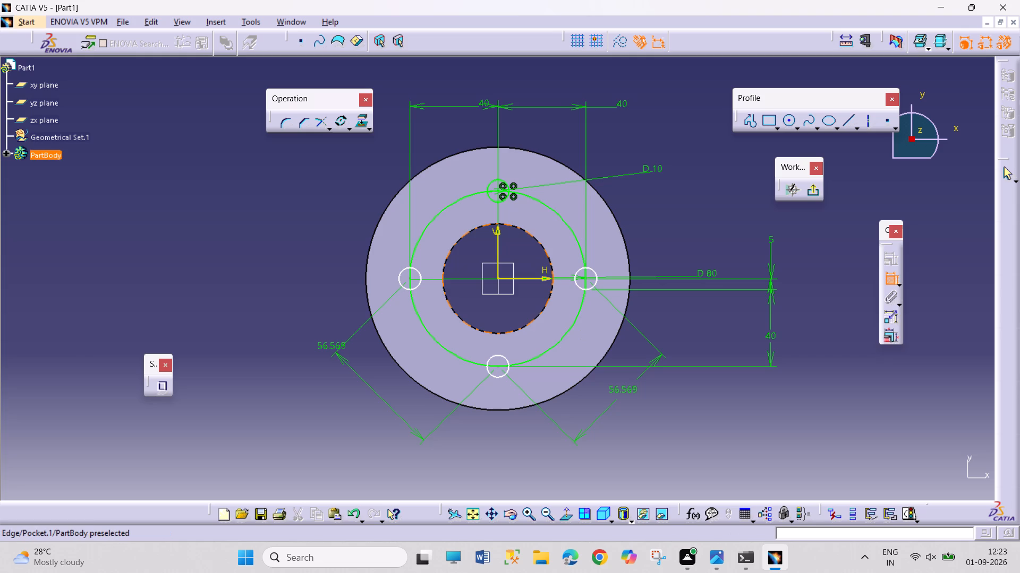
pyautogui.click(587, 279)
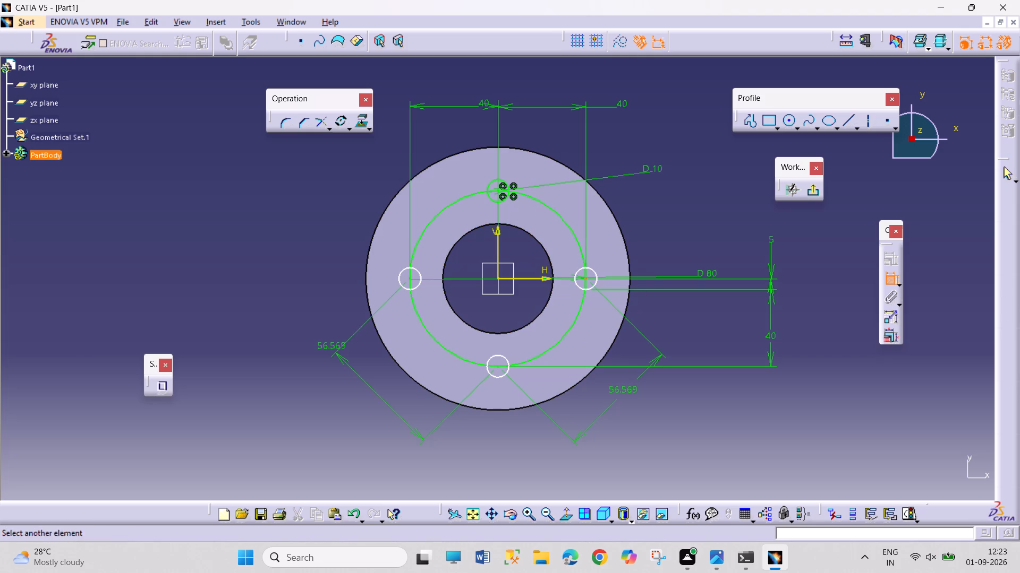
pyautogui.click(498, 190)
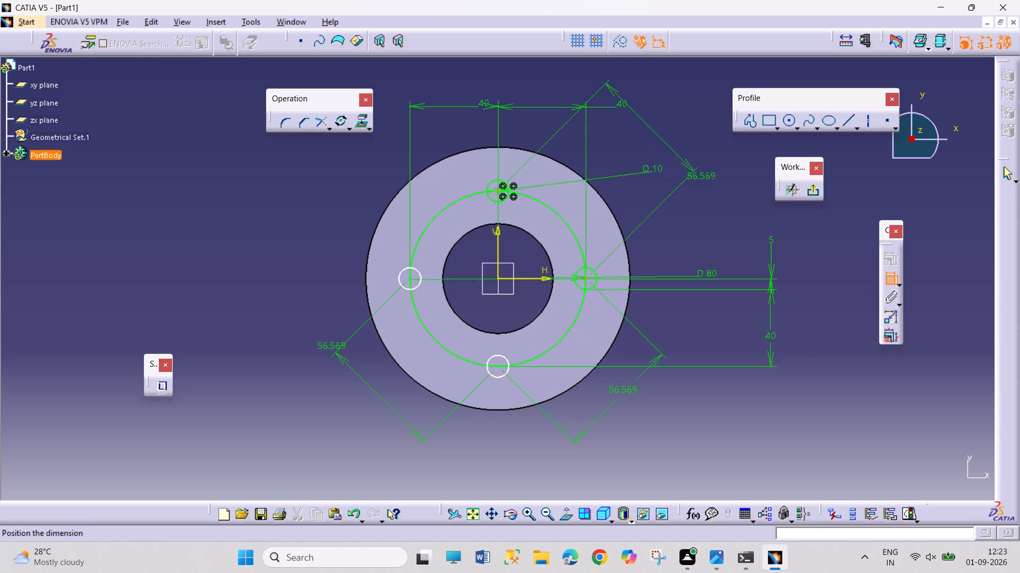
pyautogui.click(725, 158)
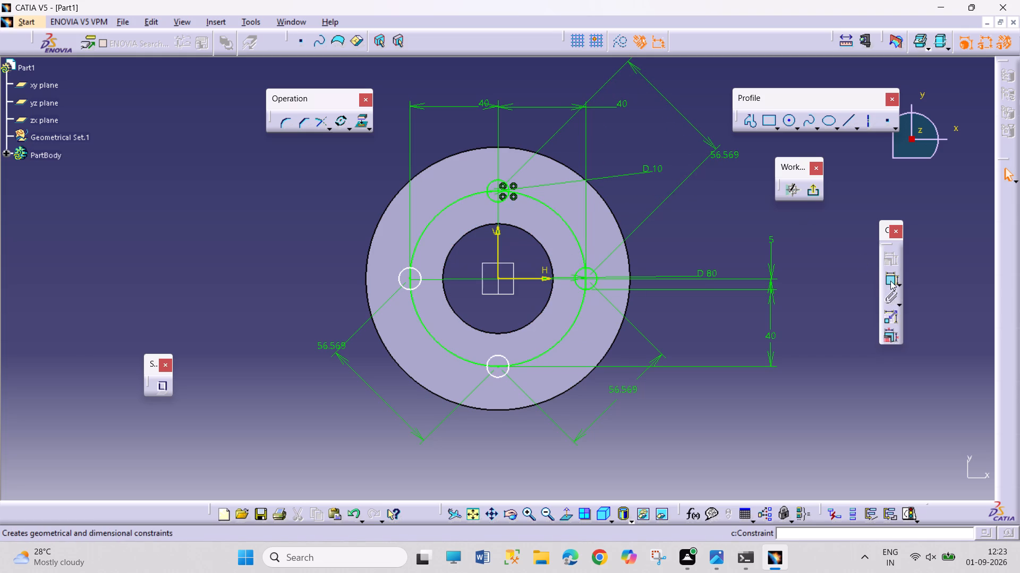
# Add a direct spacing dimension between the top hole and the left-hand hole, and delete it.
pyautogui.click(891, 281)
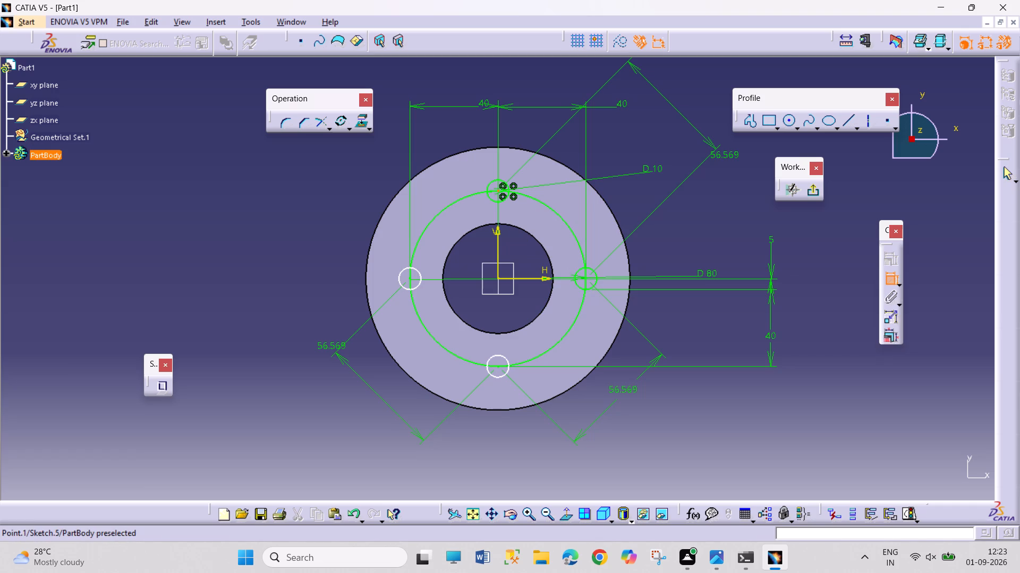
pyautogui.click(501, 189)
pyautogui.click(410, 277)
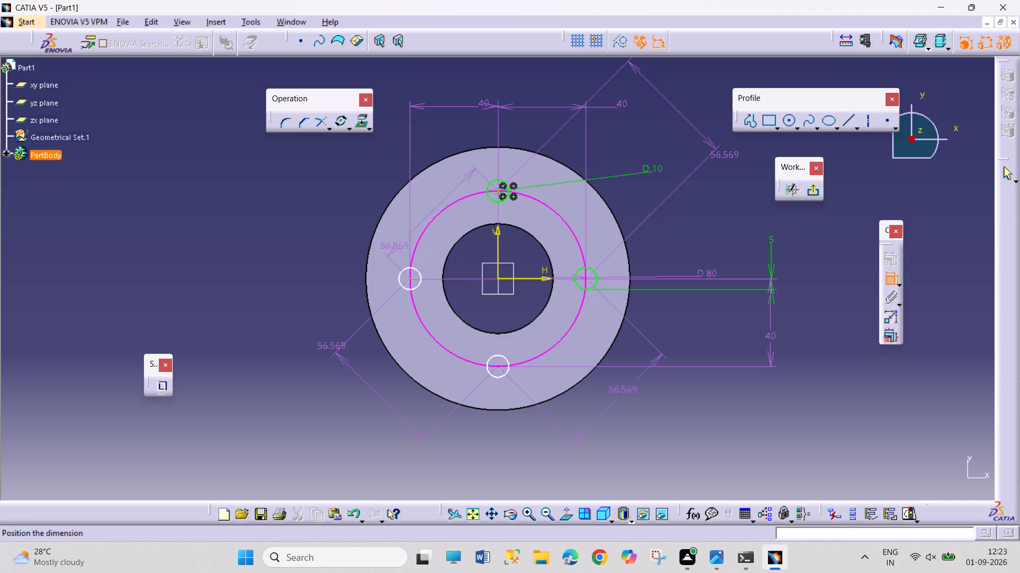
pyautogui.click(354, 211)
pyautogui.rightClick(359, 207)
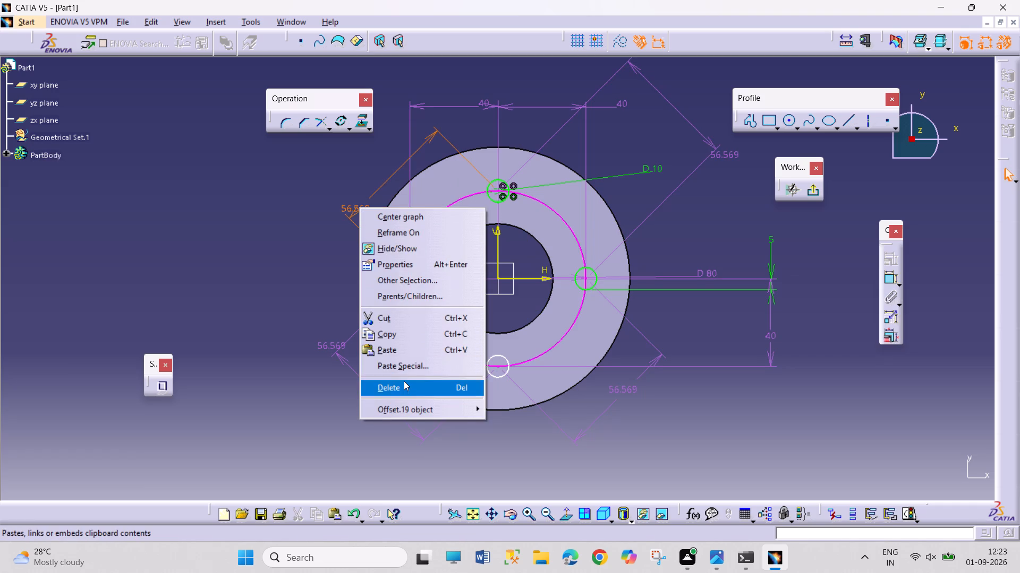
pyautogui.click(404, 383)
# Dimension the vertical distance between the left-hand hole's centre and the bottom hole's centre, placing it beside the flange's left side.
pyautogui.click(887, 278)
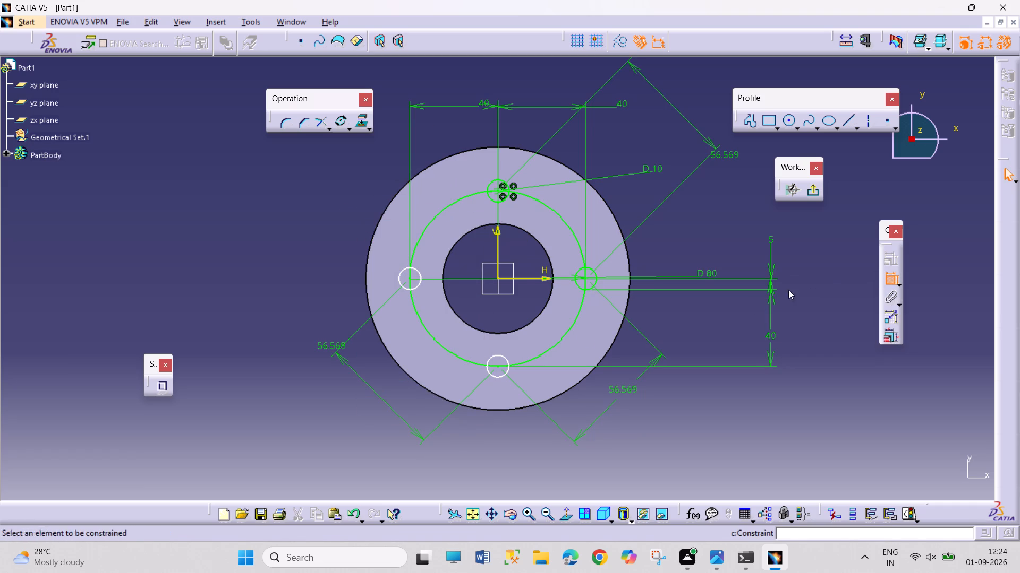
pyautogui.click(409, 277)
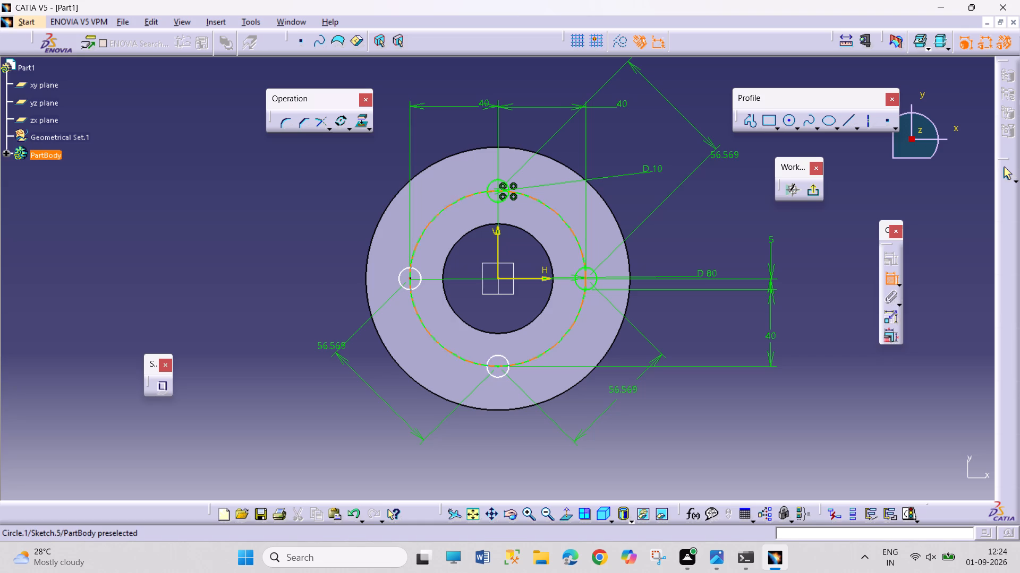
pyautogui.click(499, 368)
pyautogui.rightClick(430, 359)
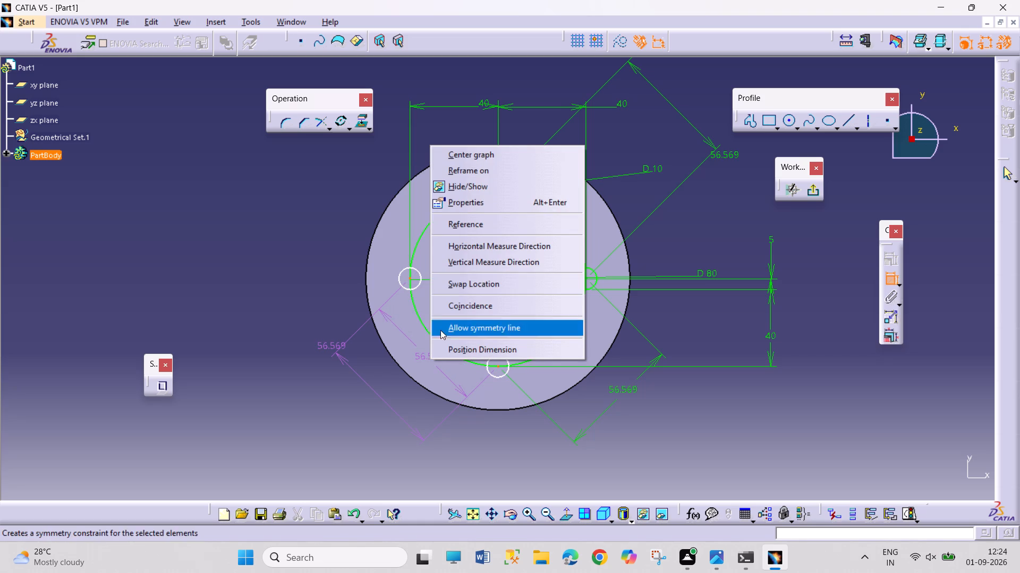
pyautogui.click(503, 261)
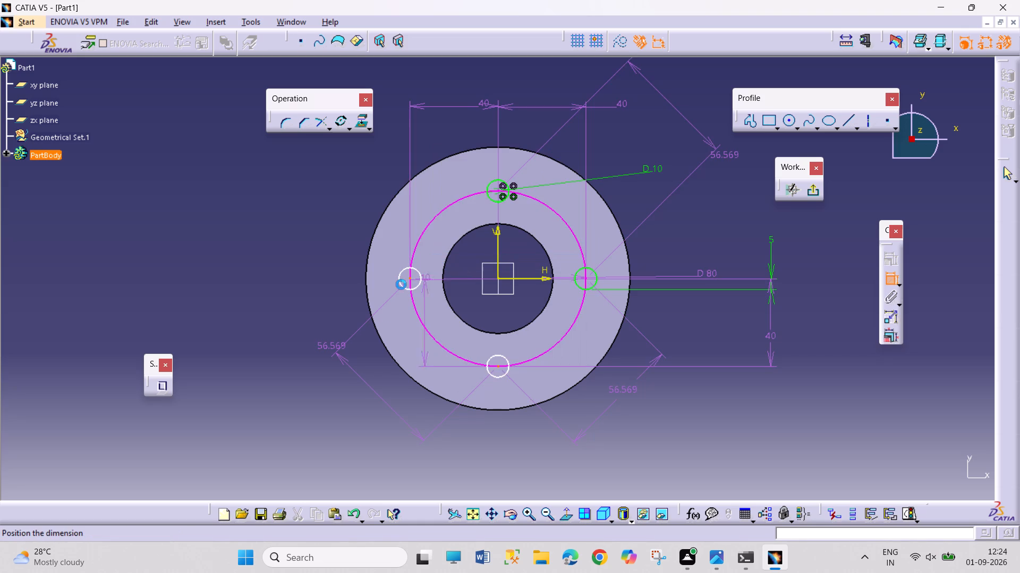
pyautogui.click(232, 281)
# Delete the two slanted spacing dimensions running from the bottom hole to the left-hand and right-hand holes.
pyautogui.rightClick(336, 346)
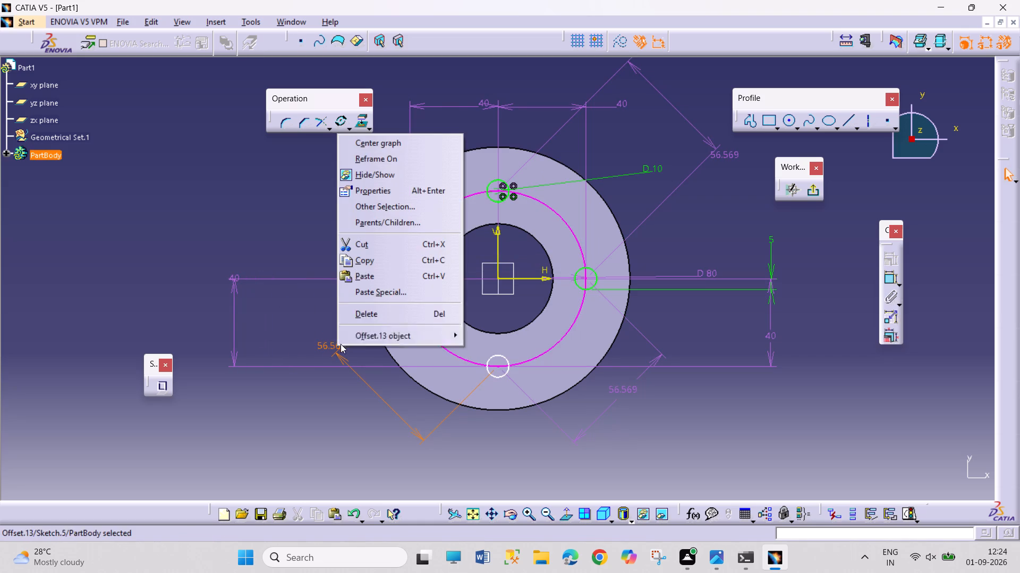
pyautogui.click(387, 310)
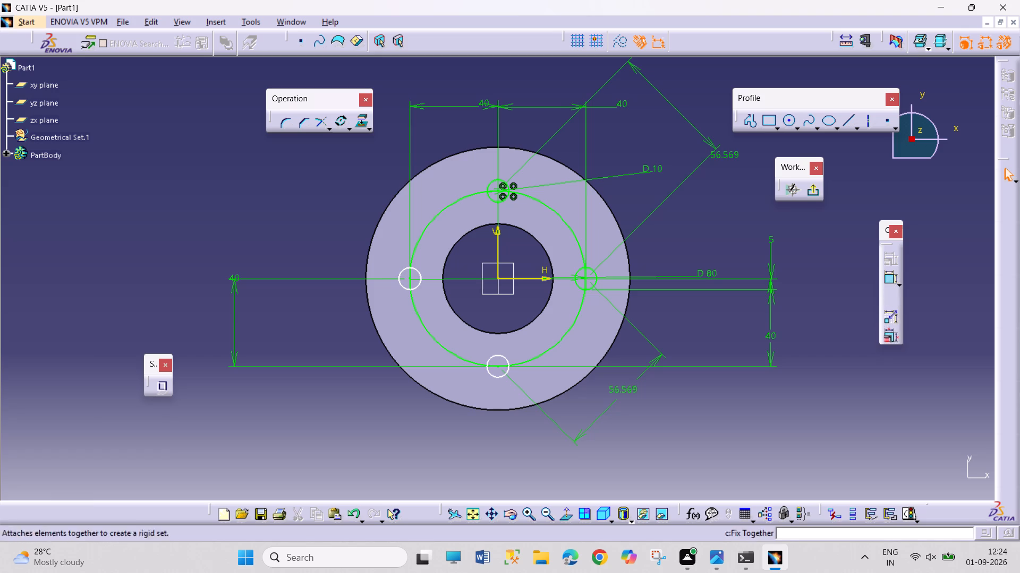
pyautogui.rightClick(618, 391)
pyautogui.click(651, 361)
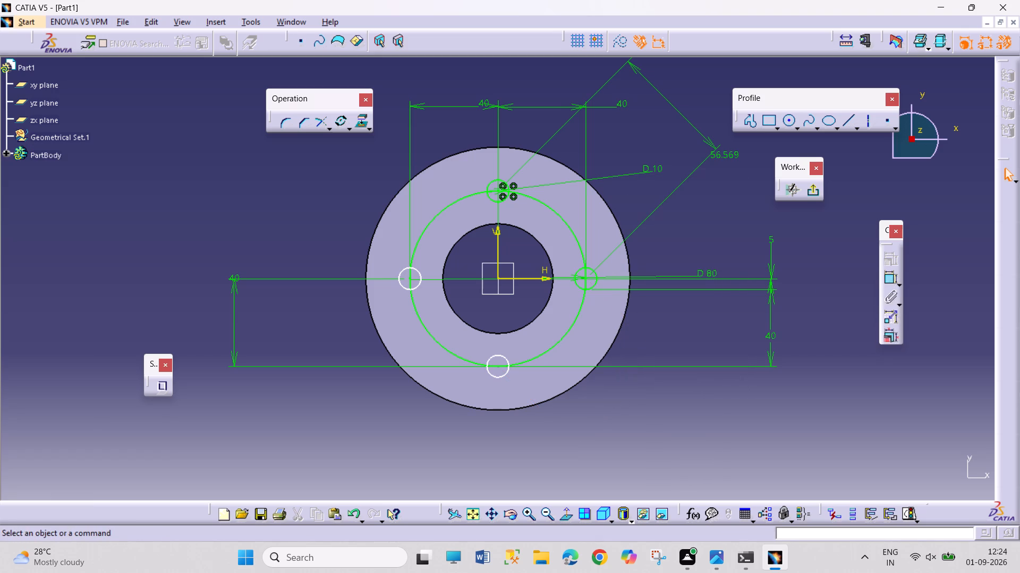
# Dimension the horizontal distance between the bottom hole's centre and the right-hand hole's centre, placing it below the flange.
pyautogui.click(889, 280)
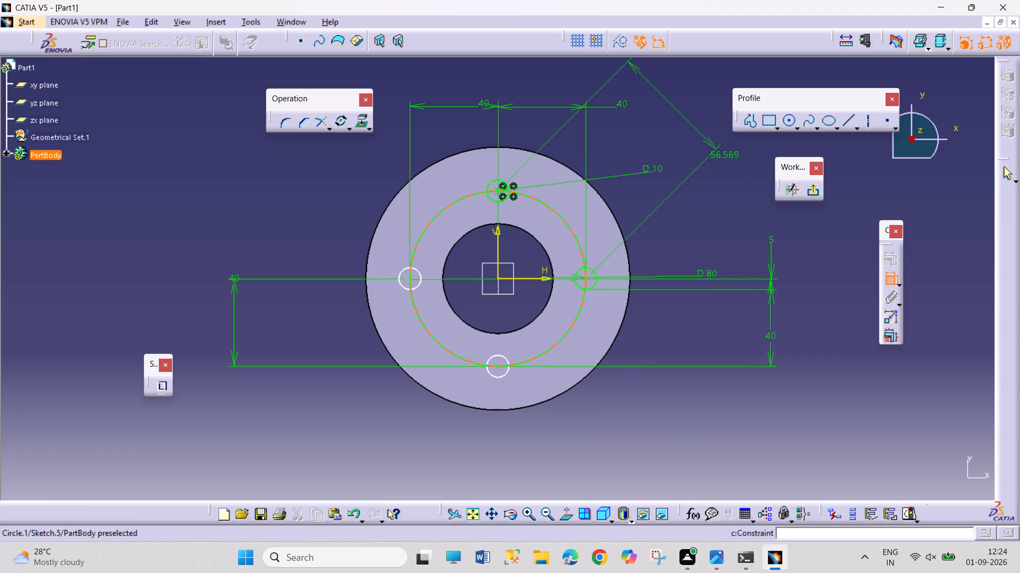
pyautogui.click(498, 366)
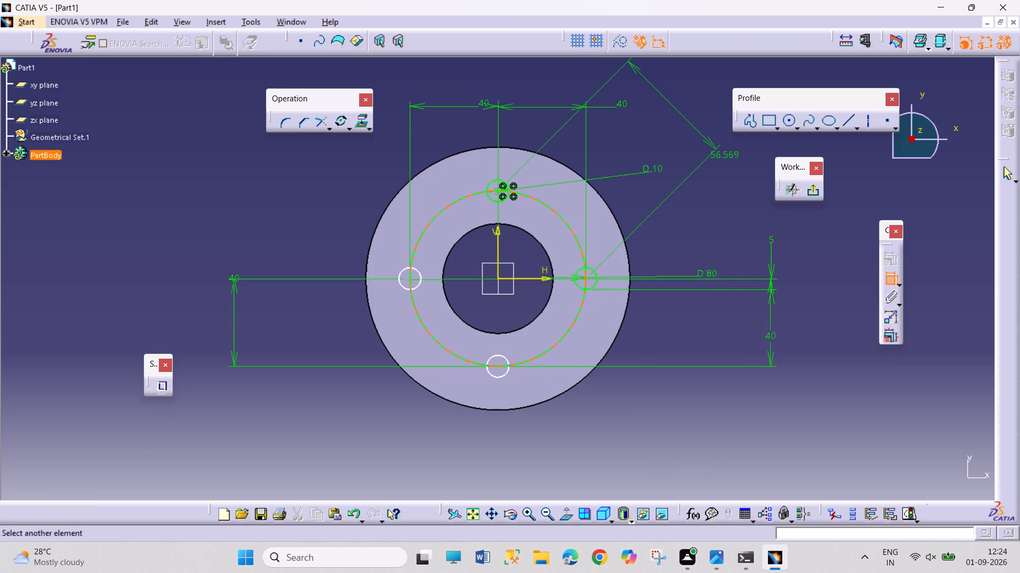
pyautogui.click(585, 278)
pyautogui.rightClick(622, 405)
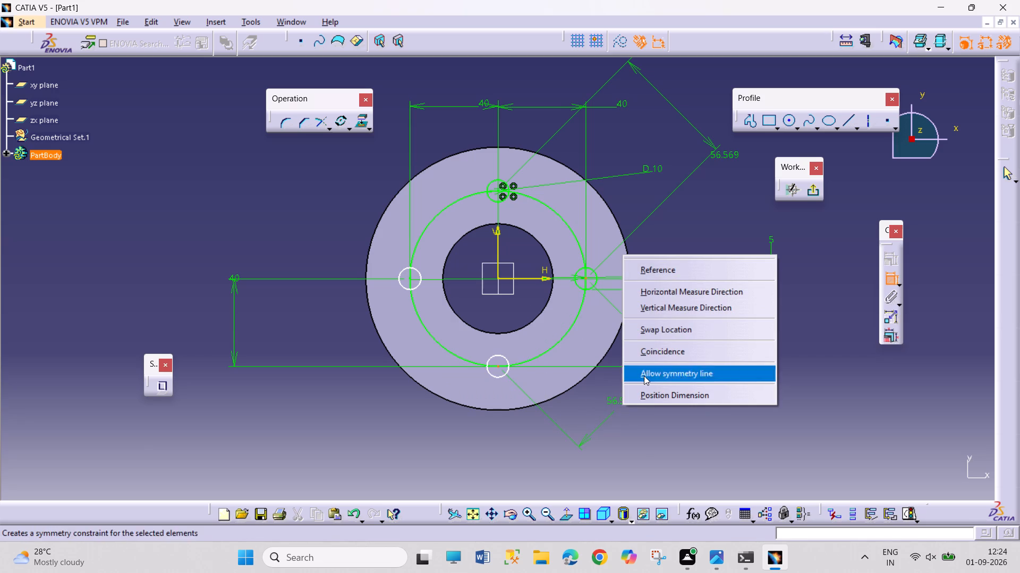
pyautogui.click(668, 294)
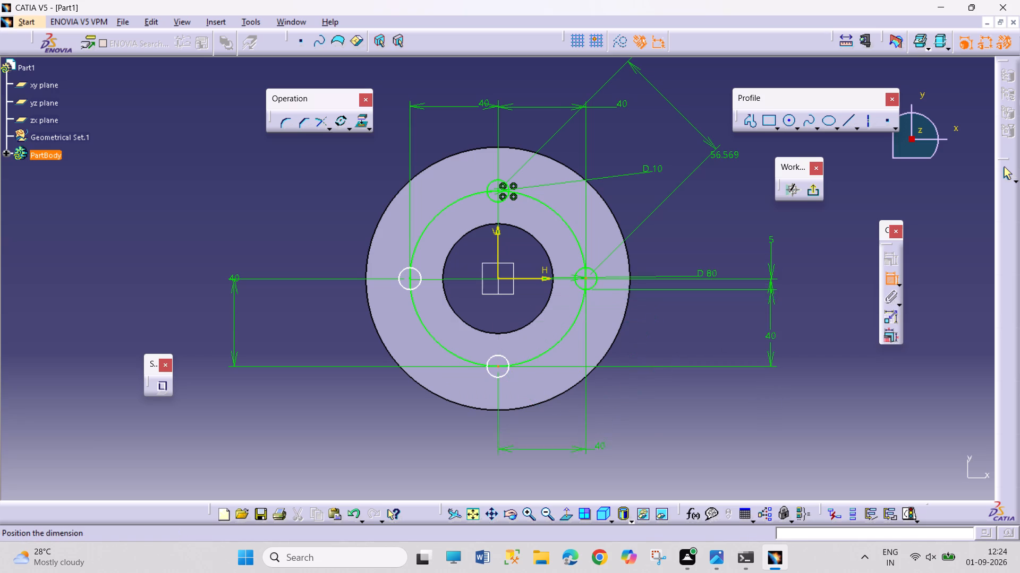
pyautogui.click(657, 445)
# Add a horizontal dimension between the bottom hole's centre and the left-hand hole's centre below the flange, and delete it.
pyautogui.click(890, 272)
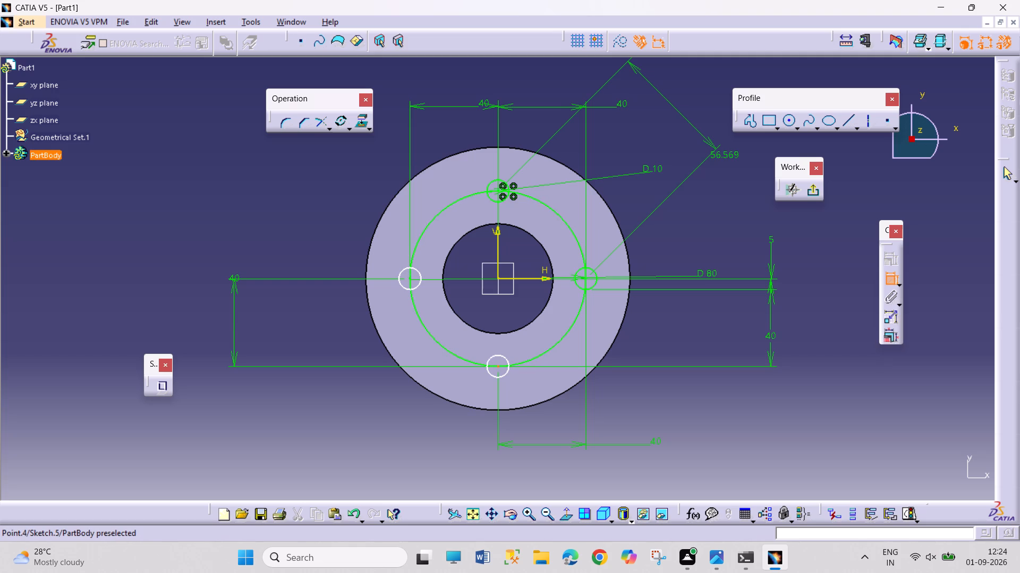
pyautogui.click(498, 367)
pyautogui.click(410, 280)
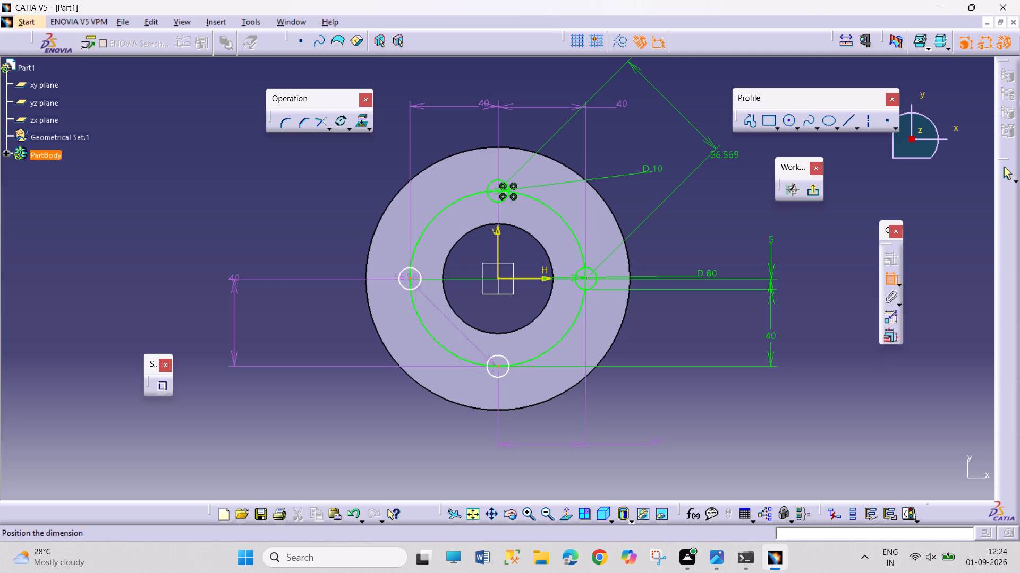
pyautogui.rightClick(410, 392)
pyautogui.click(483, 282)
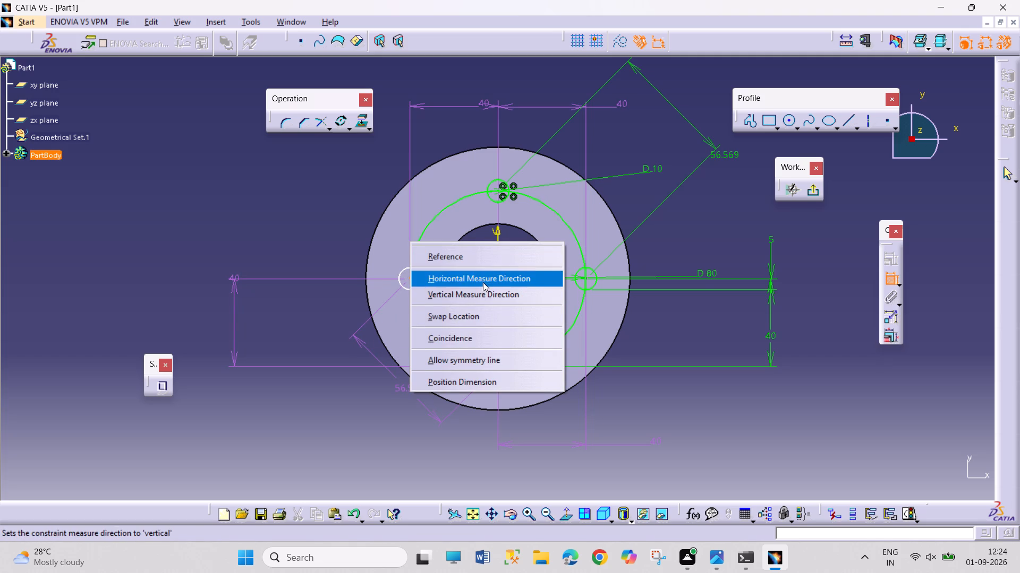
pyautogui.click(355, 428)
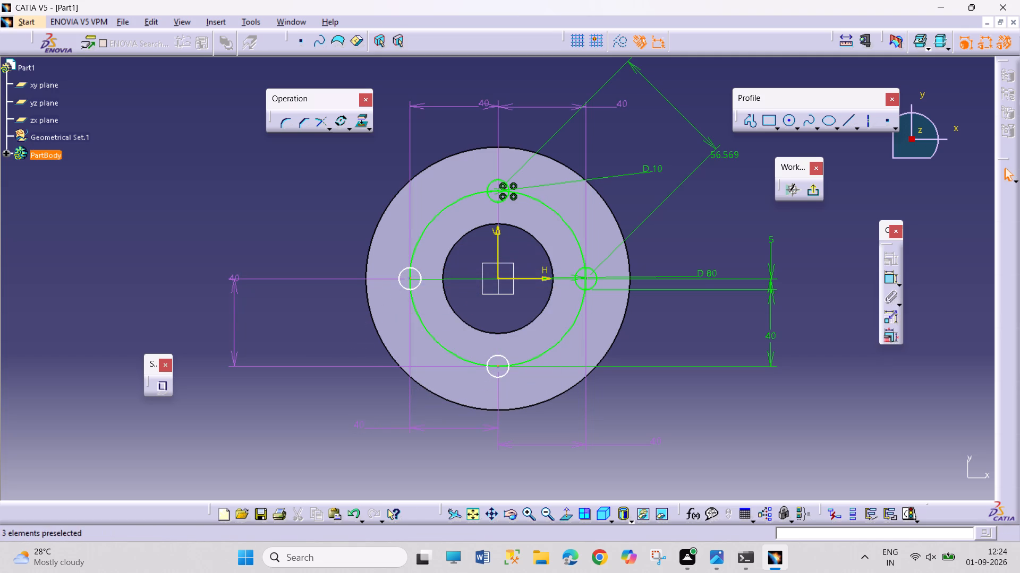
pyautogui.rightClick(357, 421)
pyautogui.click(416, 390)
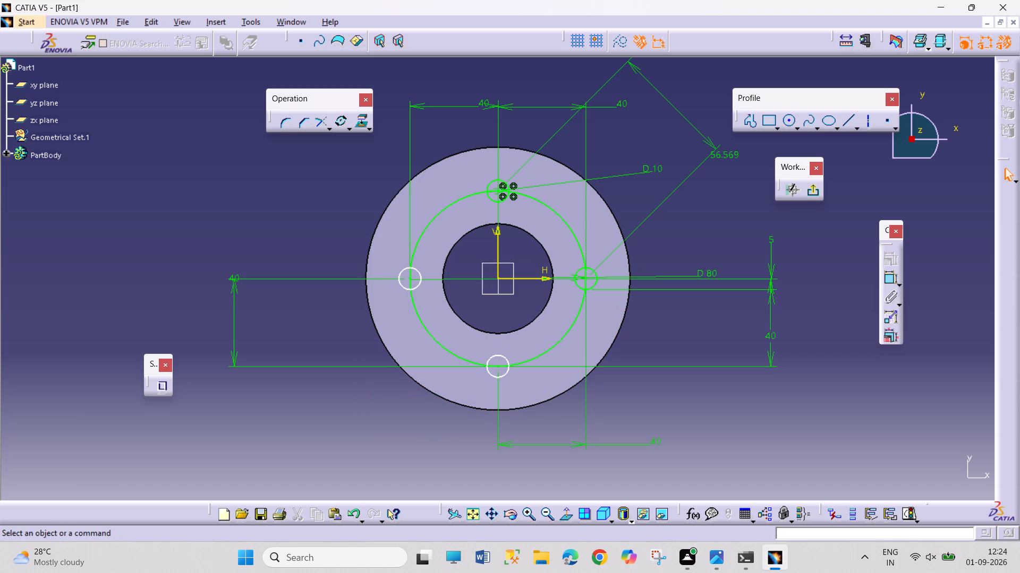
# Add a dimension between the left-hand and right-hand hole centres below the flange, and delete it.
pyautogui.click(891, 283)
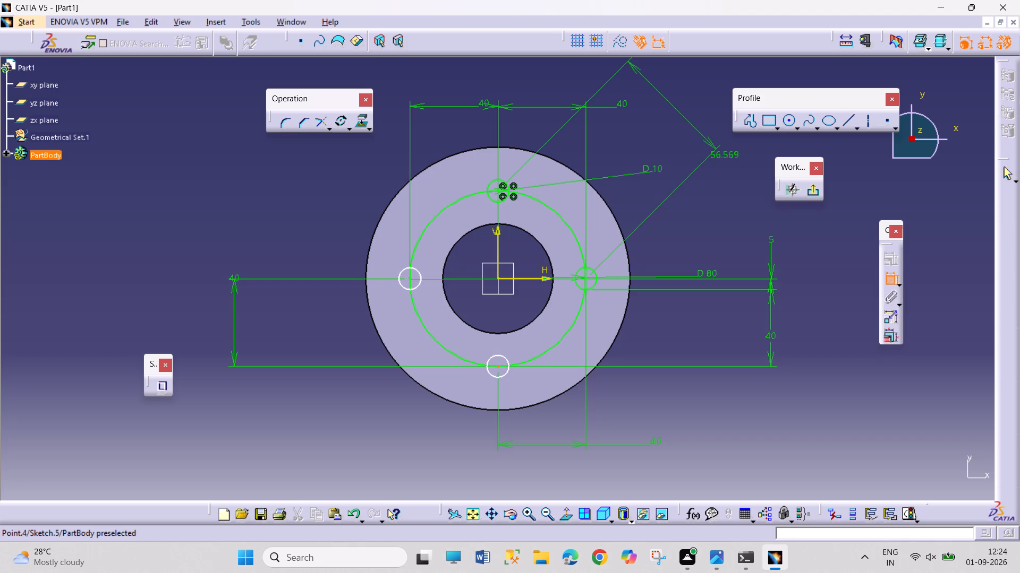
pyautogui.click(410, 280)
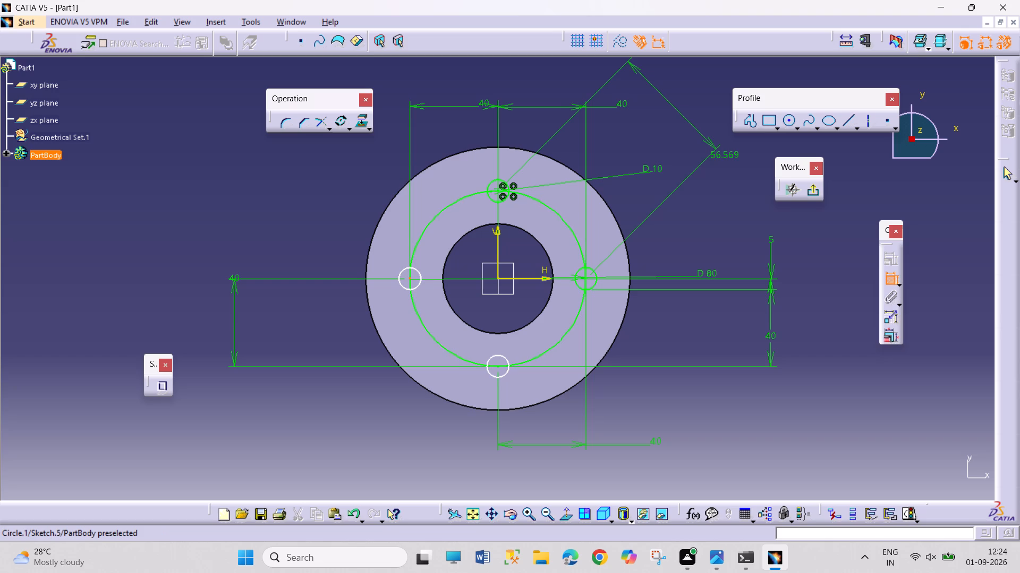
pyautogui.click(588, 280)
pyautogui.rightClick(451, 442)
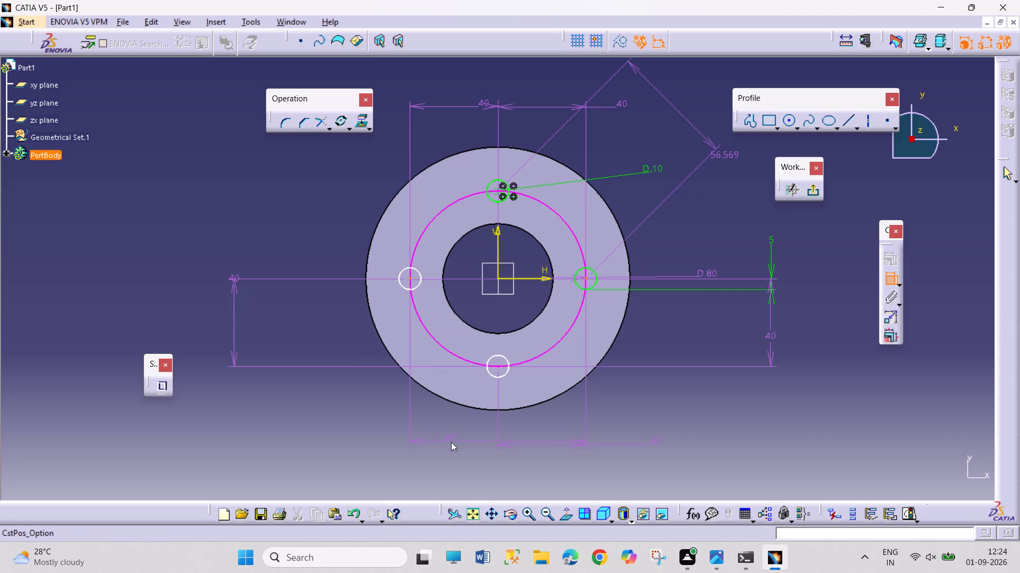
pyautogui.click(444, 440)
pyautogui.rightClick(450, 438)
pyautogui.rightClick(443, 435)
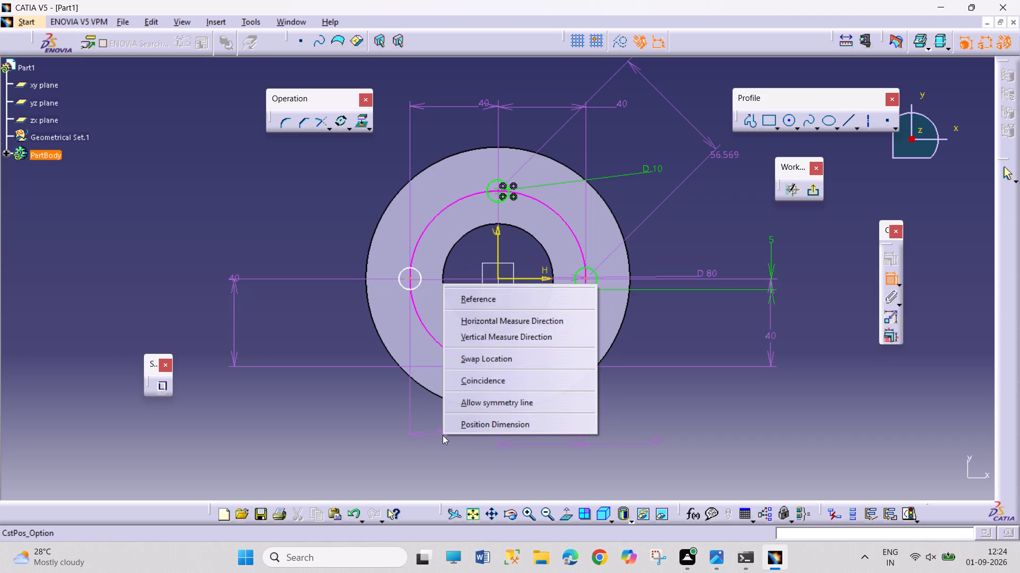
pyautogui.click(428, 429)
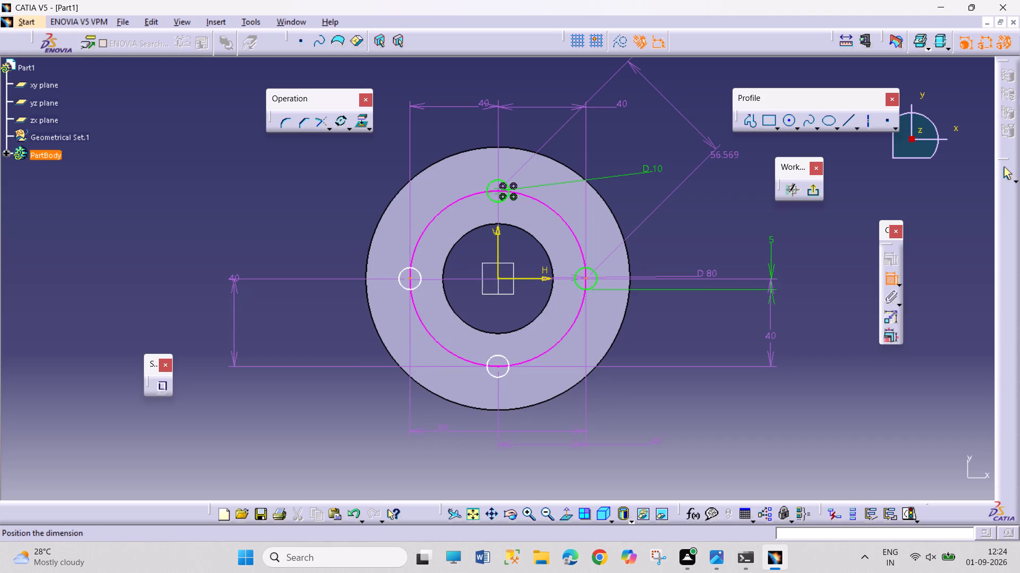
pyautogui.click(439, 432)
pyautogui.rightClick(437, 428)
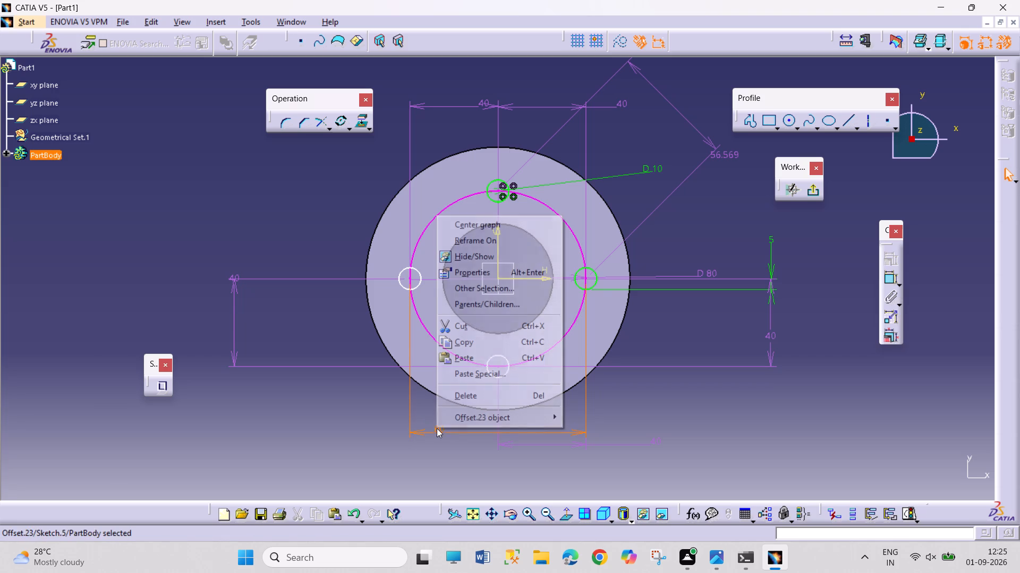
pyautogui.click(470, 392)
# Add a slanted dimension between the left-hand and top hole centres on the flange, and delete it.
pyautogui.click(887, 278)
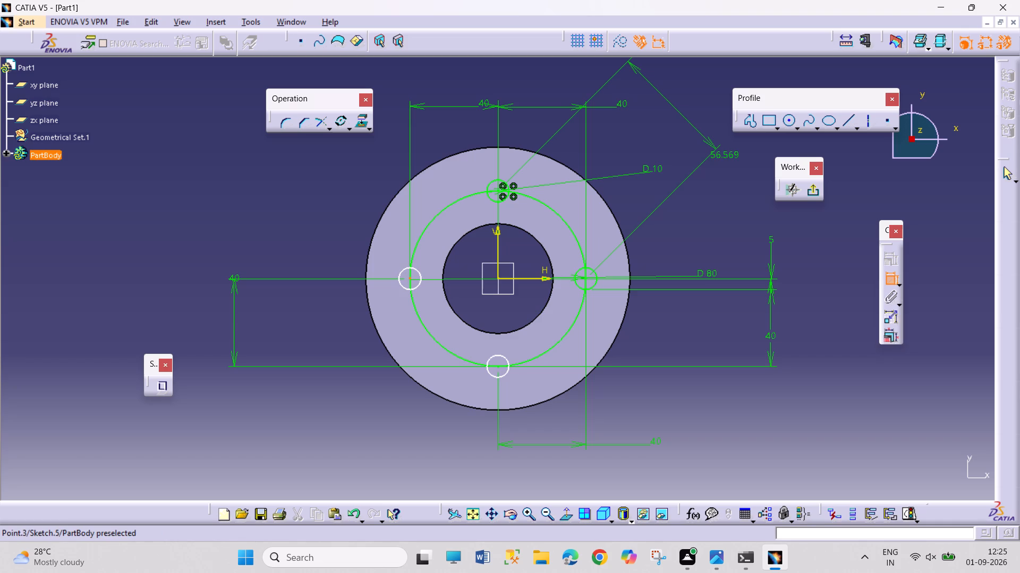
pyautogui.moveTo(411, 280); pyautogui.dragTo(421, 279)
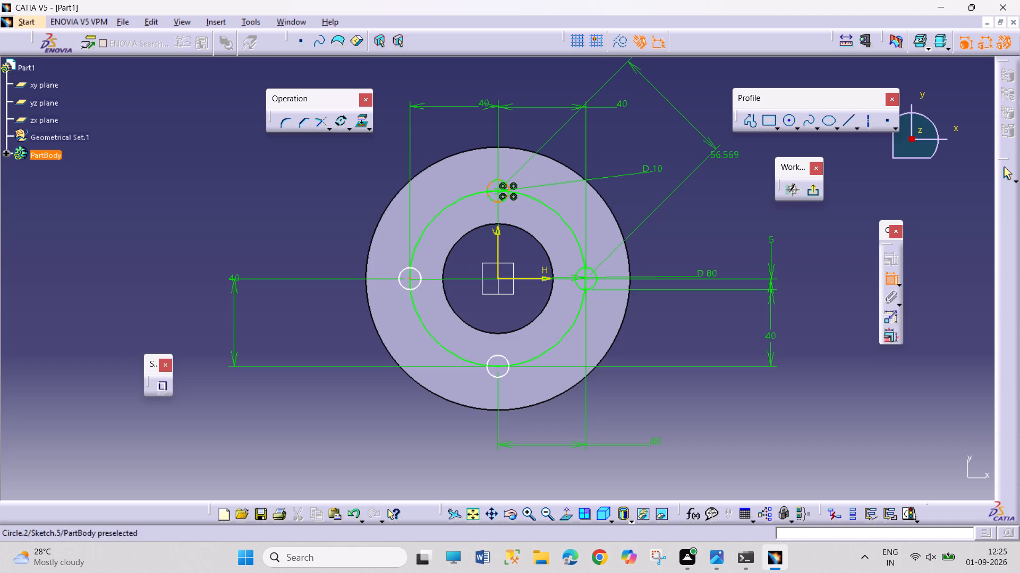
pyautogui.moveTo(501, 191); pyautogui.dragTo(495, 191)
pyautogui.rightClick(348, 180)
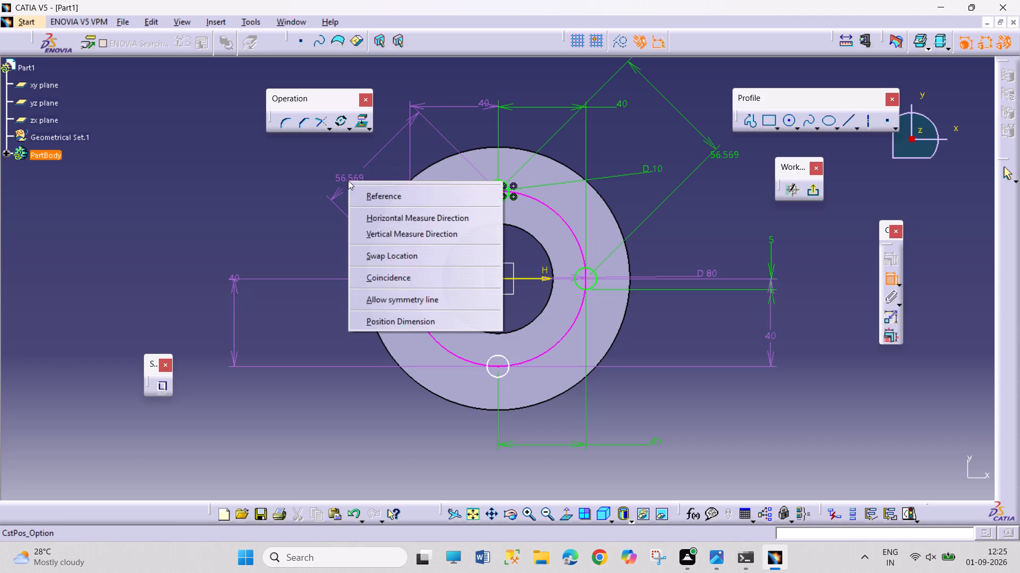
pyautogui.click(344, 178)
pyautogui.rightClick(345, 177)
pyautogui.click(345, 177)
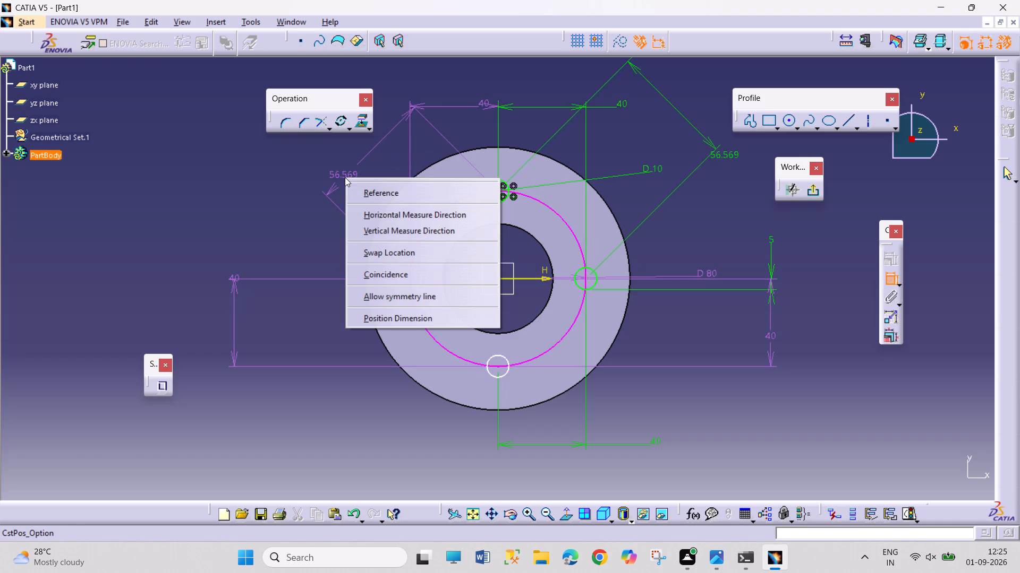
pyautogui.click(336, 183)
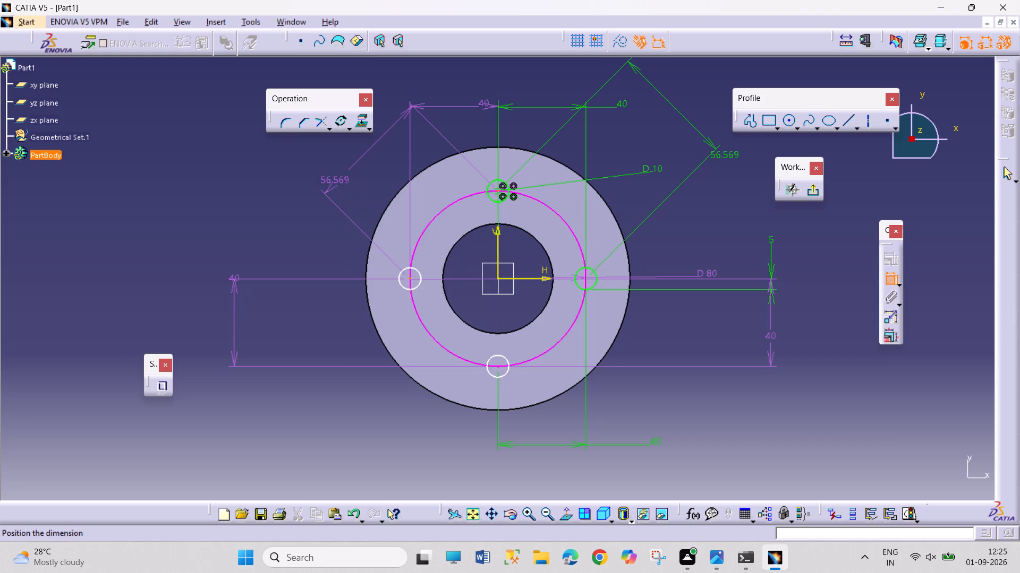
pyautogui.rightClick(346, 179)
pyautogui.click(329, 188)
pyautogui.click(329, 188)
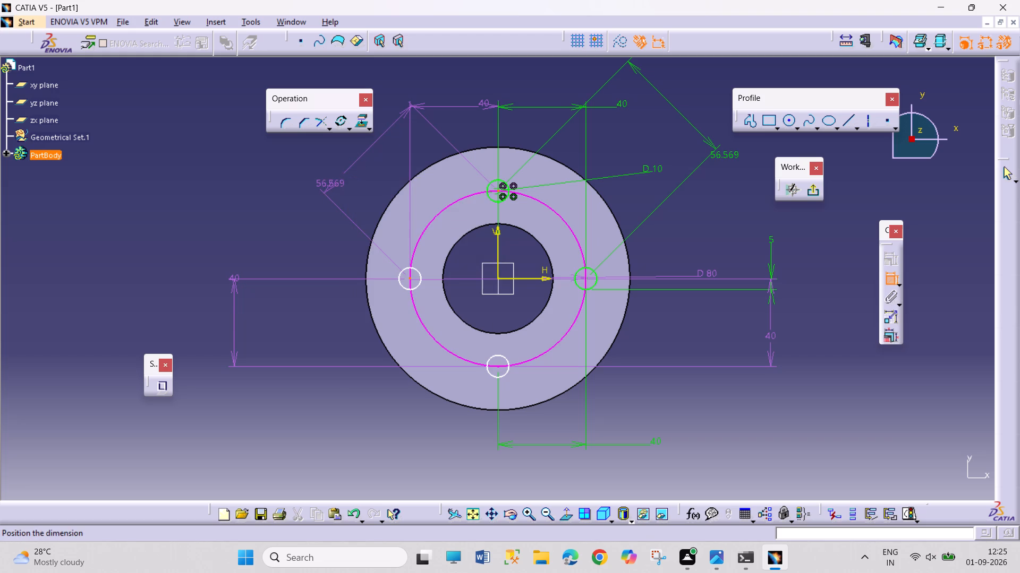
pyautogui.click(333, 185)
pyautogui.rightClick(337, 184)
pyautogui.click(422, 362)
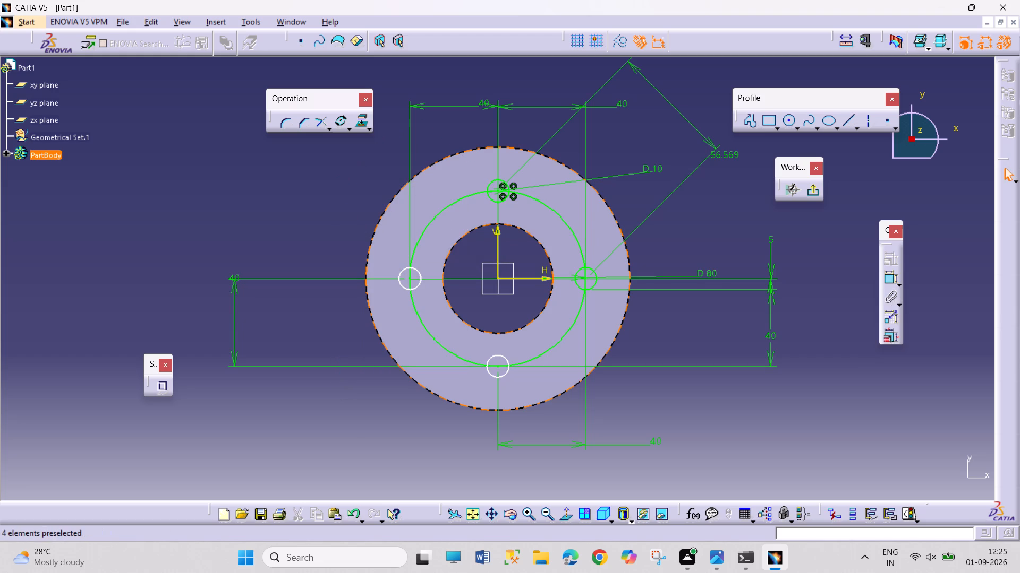
# Convert the bolt circle in the flange hole sketch to a construction element and exit the sketch.
pyautogui.click(812, 192)
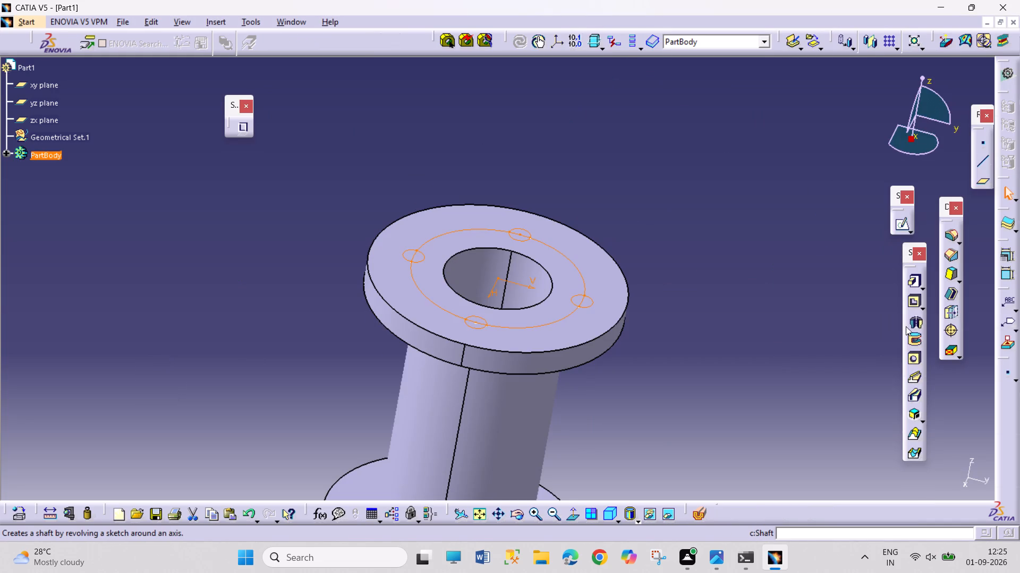
pyautogui.doubleClick(559, 319)
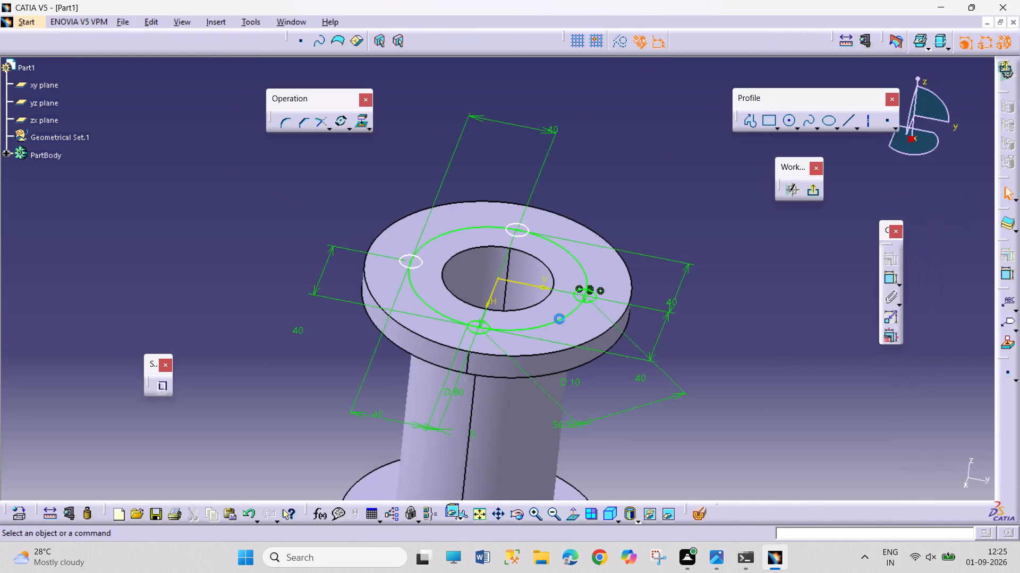
pyautogui.click(571, 321)
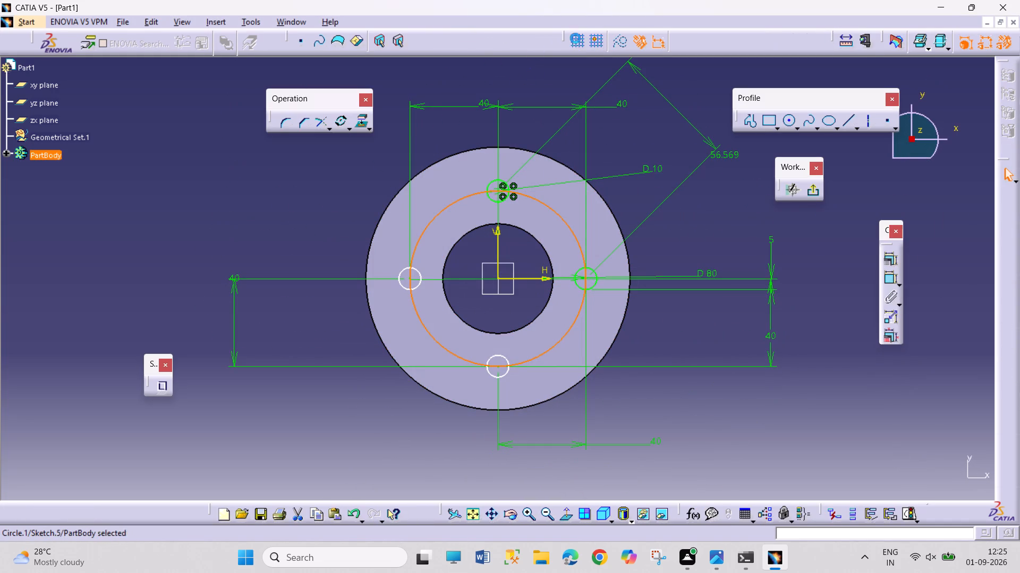
pyautogui.click(623, 42)
pyautogui.click(624, 44)
pyautogui.click(618, 49)
pyautogui.click(834, 301)
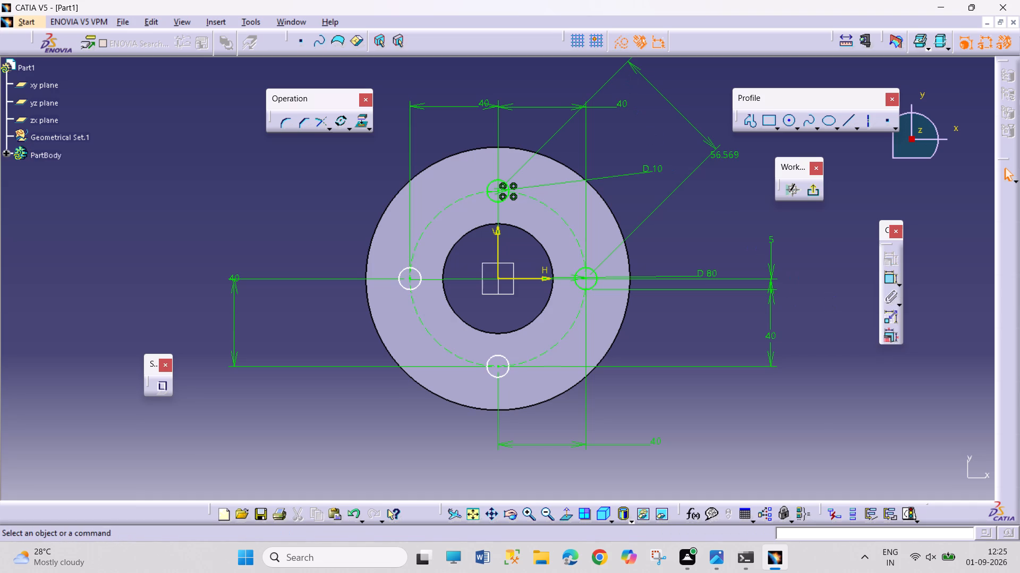
pyautogui.moveTo(620, 45); pyautogui.dragTo(621, 49)
pyautogui.click(816, 193)
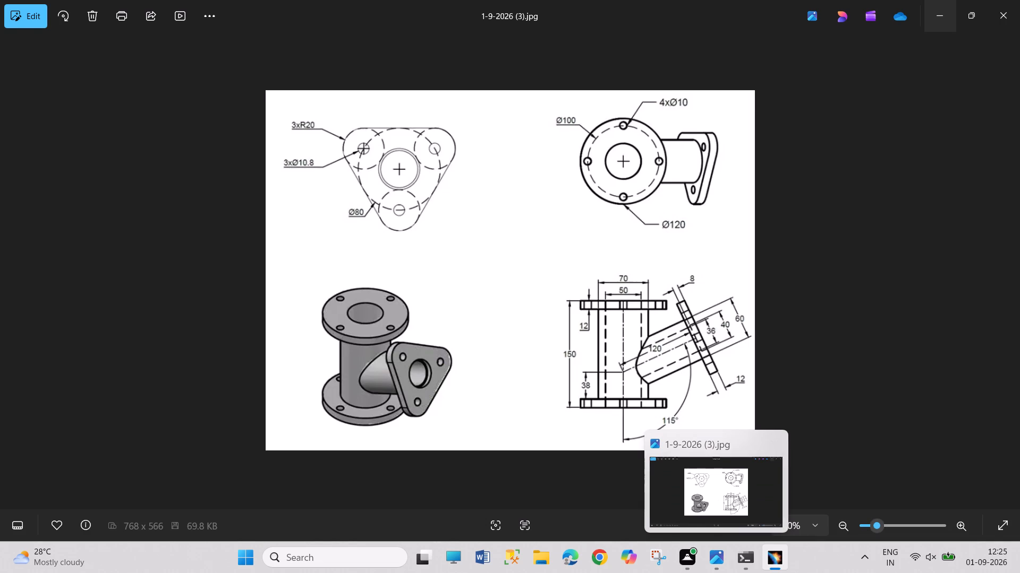
# Pocket the four-hole sketch to a depth of 150 mm through both flanges and inspect the holes from both ends.
pyautogui.click(910, 302)
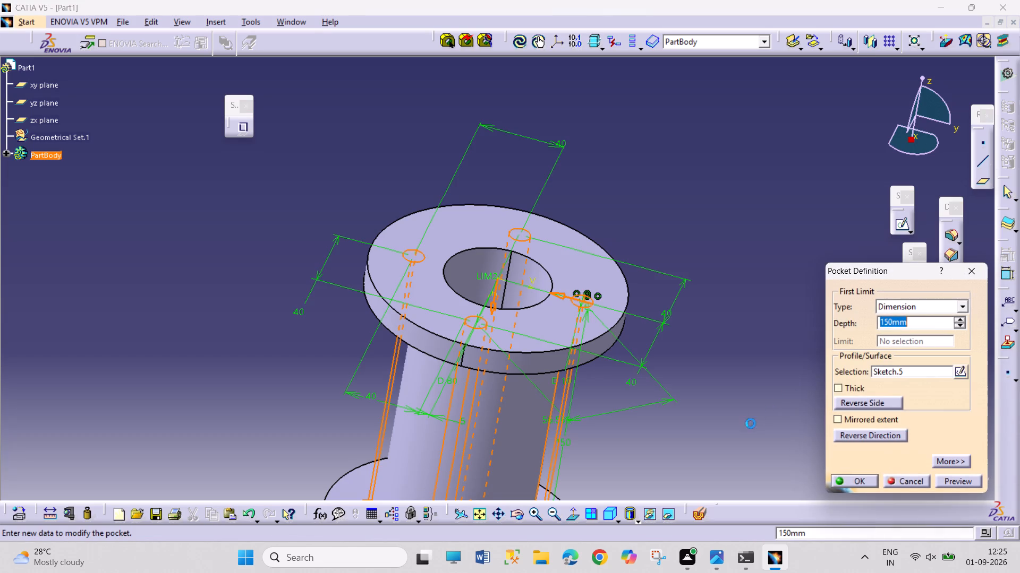
pyautogui.click(865, 480)
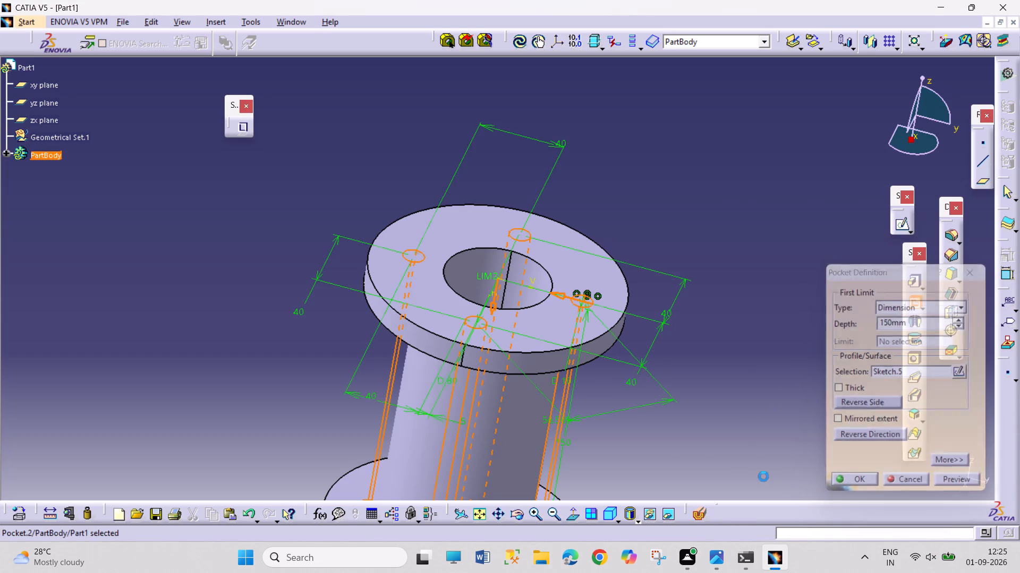
pyautogui.click(477, 519)
pyautogui.click(627, 458)
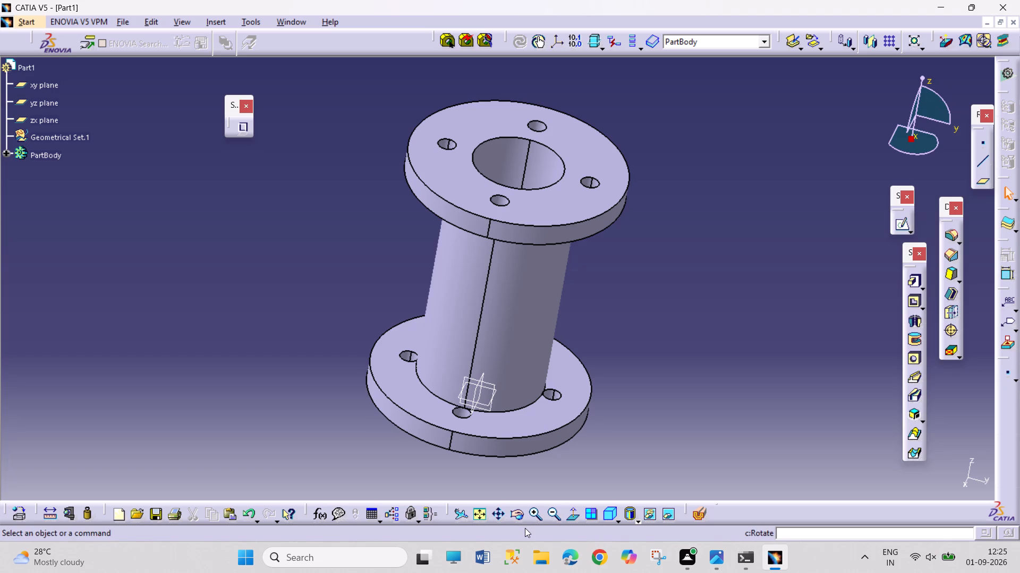
pyautogui.click(520, 511)
pyautogui.moveTo(624, 458); pyautogui.dragTo(531, 228)
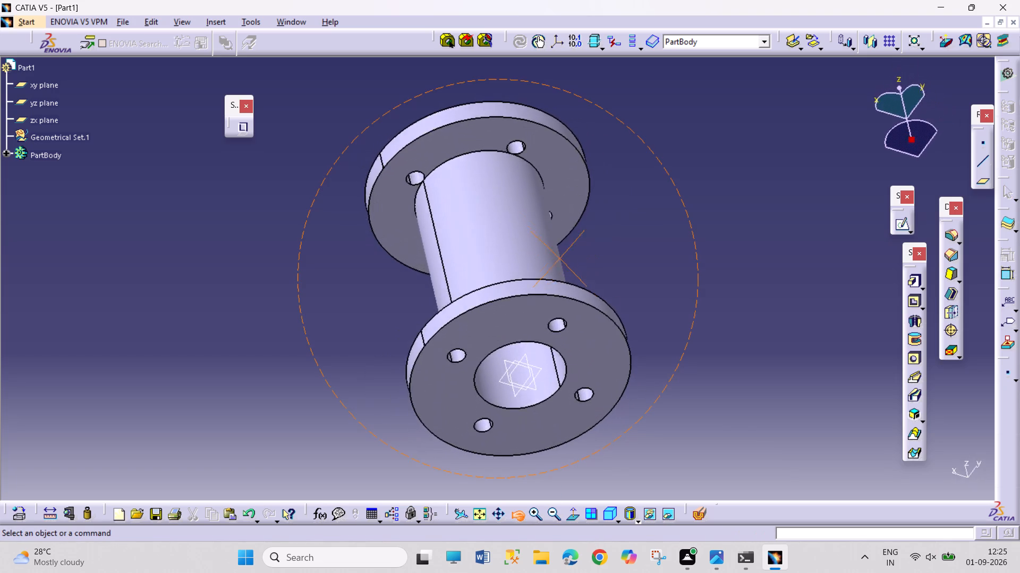
pyautogui.moveTo(531, 228); pyautogui.dragTo(596, 484)
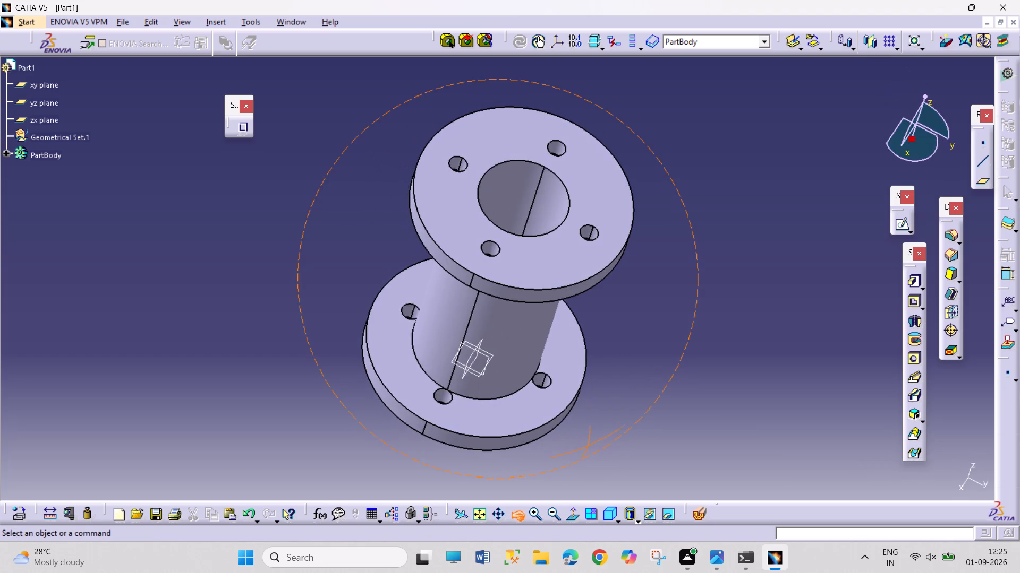
pyautogui.moveTo(596, 484); pyautogui.dragTo(591, 484)
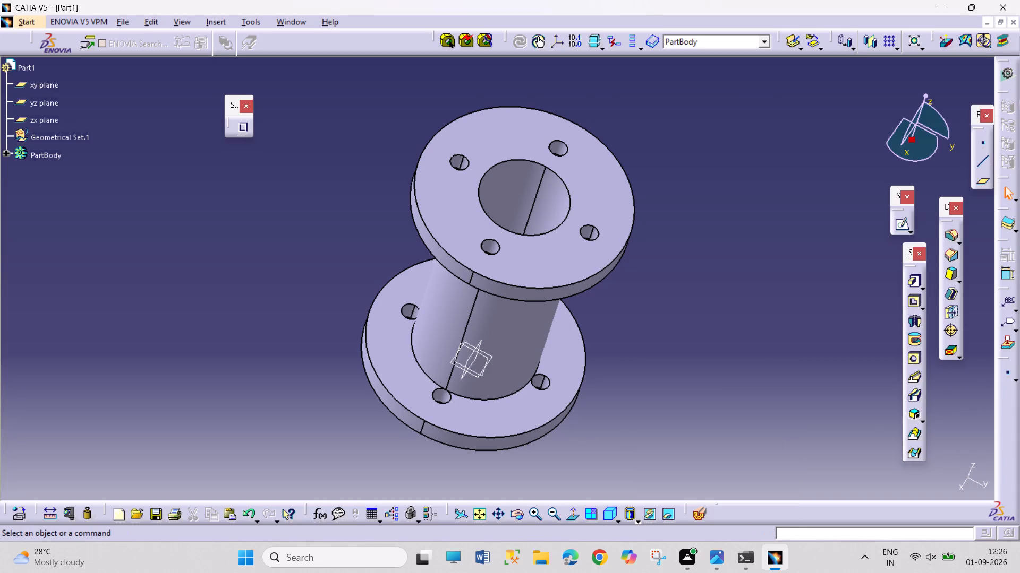
# Reopen Sketch.5 of the bolt-hole pocket and set the bolt circle's diameter to 100 mm.
pyautogui.click(8, 154)
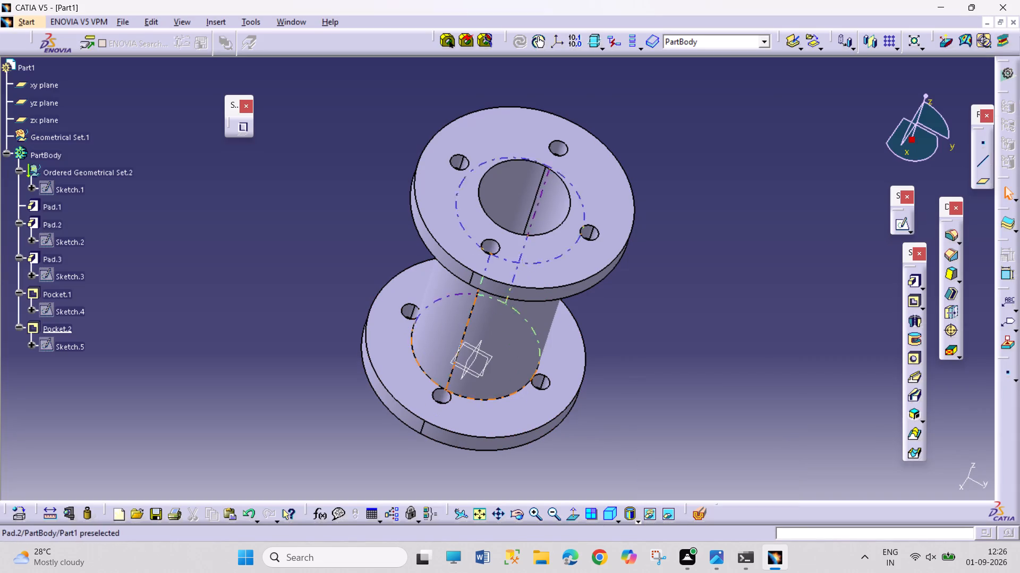
pyautogui.doubleClick(65, 345)
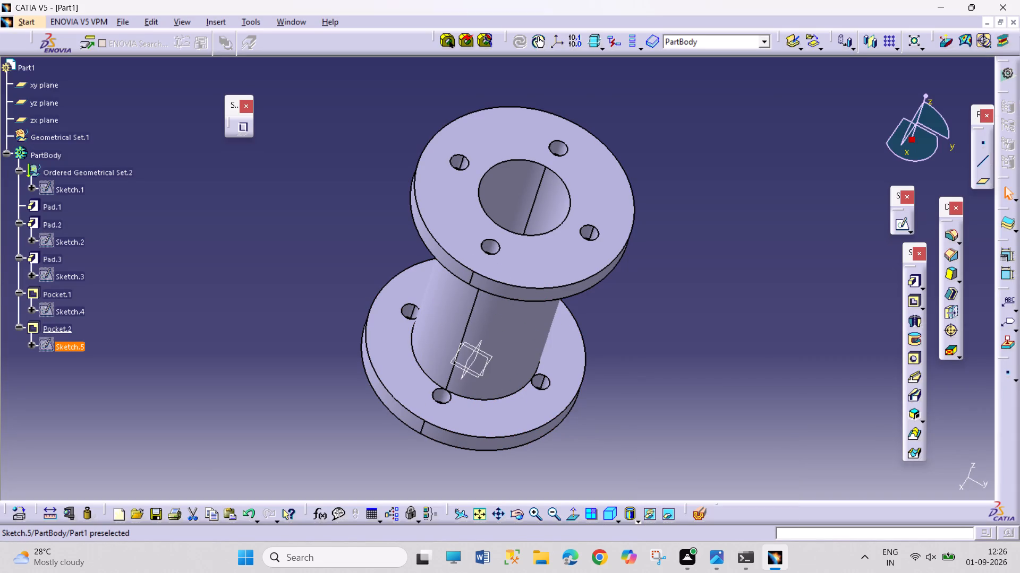
pyautogui.doubleClick(72, 342)
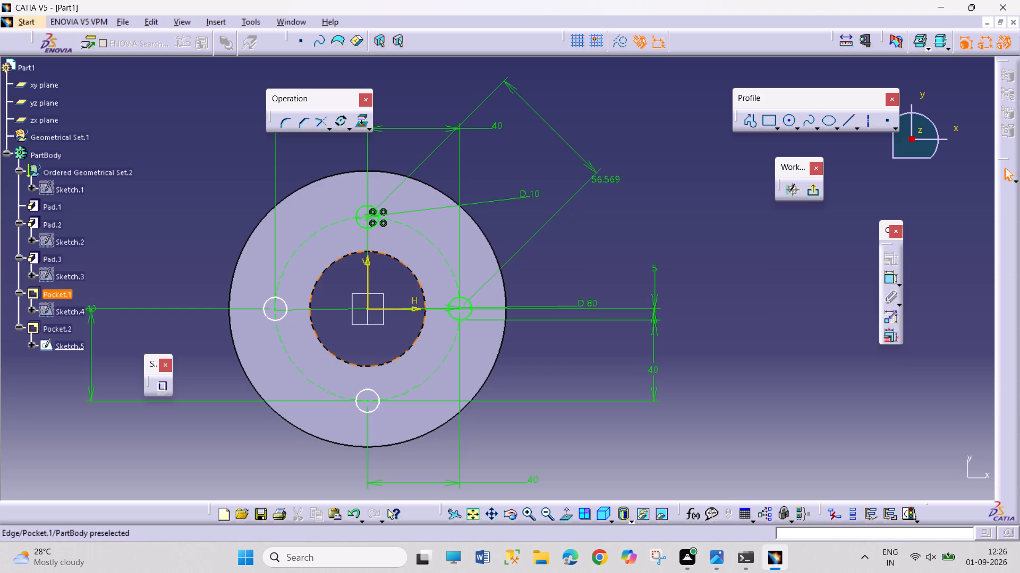
pyautogui.moveTo(589, 305); pyautogui.dragTo(584, 239)
pyautogui.doubleClick(582, 303)
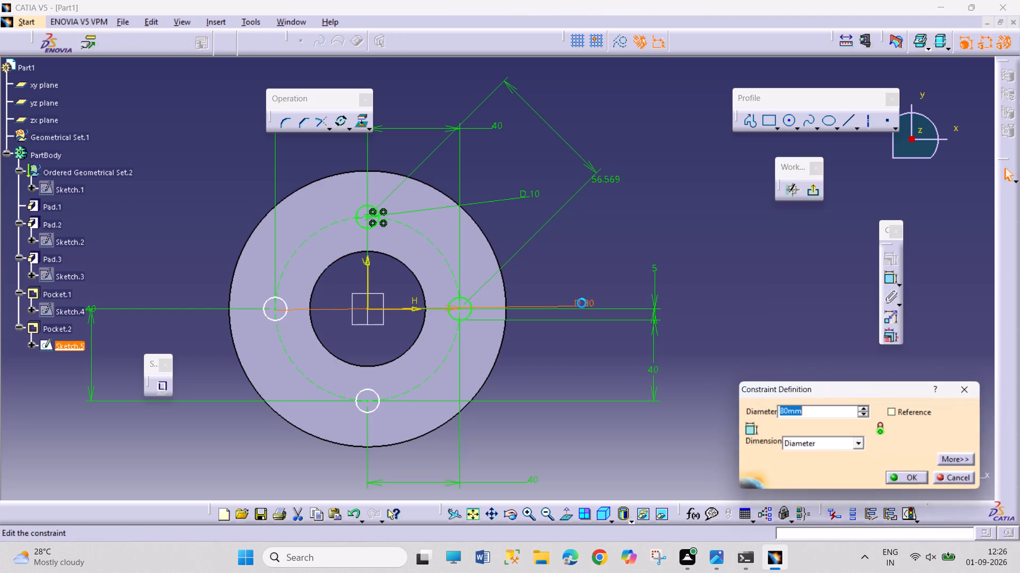
pyautogui.write('100')
pyautogui.press('Return')
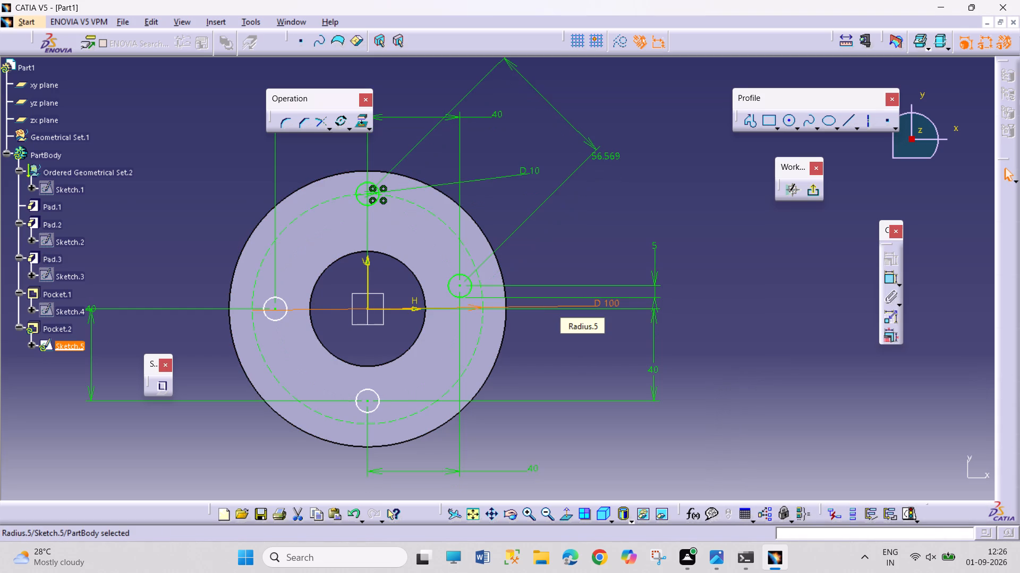
pyautogui.click(568, 338)
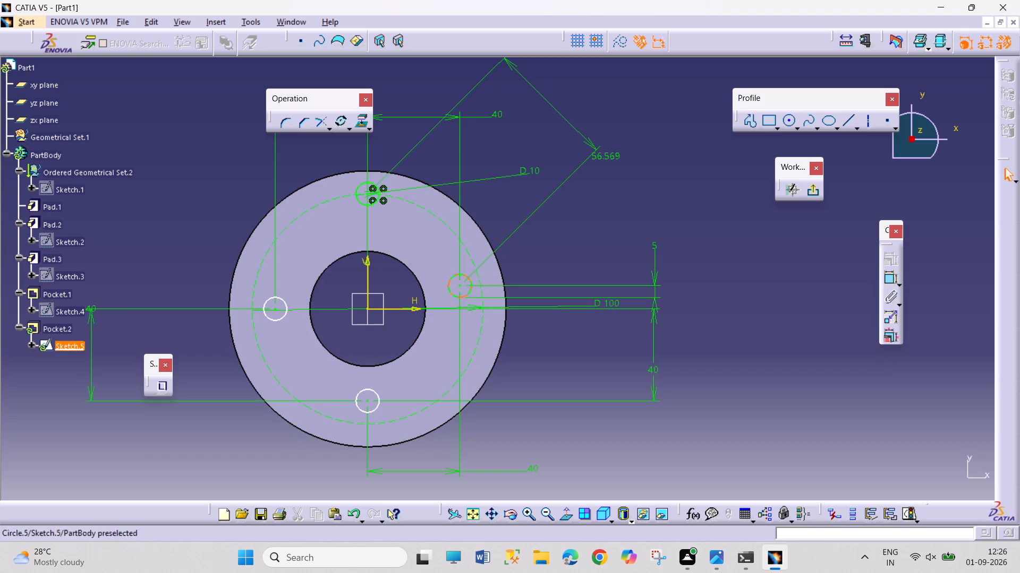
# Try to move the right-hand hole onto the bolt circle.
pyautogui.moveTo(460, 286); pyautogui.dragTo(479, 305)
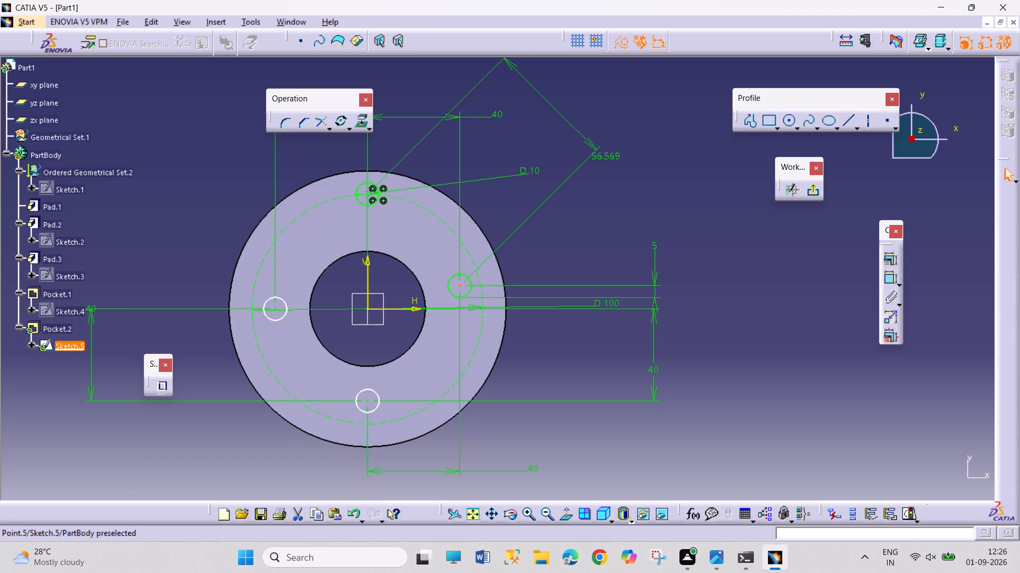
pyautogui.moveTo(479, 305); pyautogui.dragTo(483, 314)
# Delete the slanted dimension between the top and right-hand hole centres.
pyautogui.rightClick(601, 151)
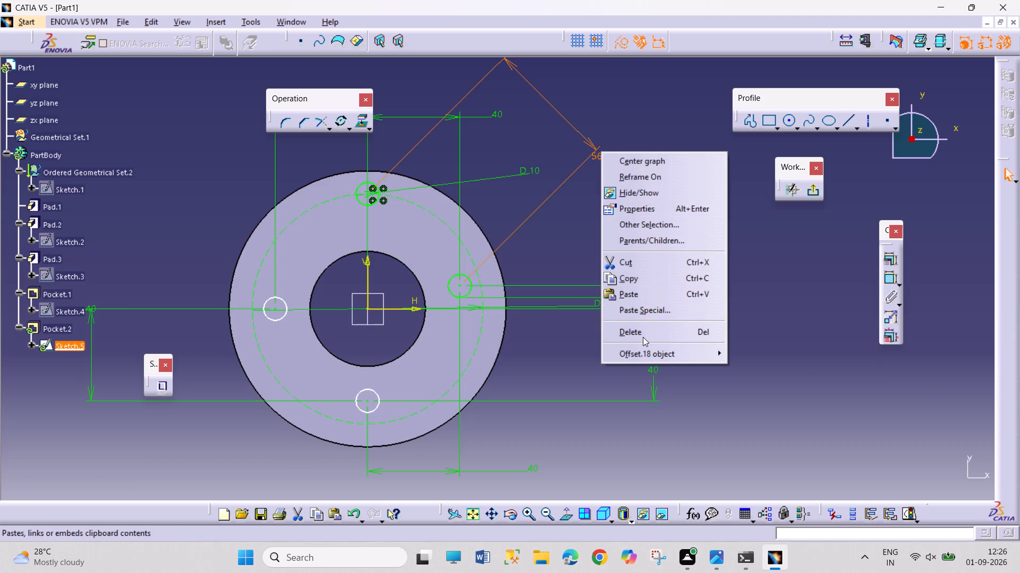
pyautogui.click(643, 337)
# Delete the bottom, right-hand and left-hand hole circles from the sketch, keeping the top one.
pyautogui.rightClick(377, 393)
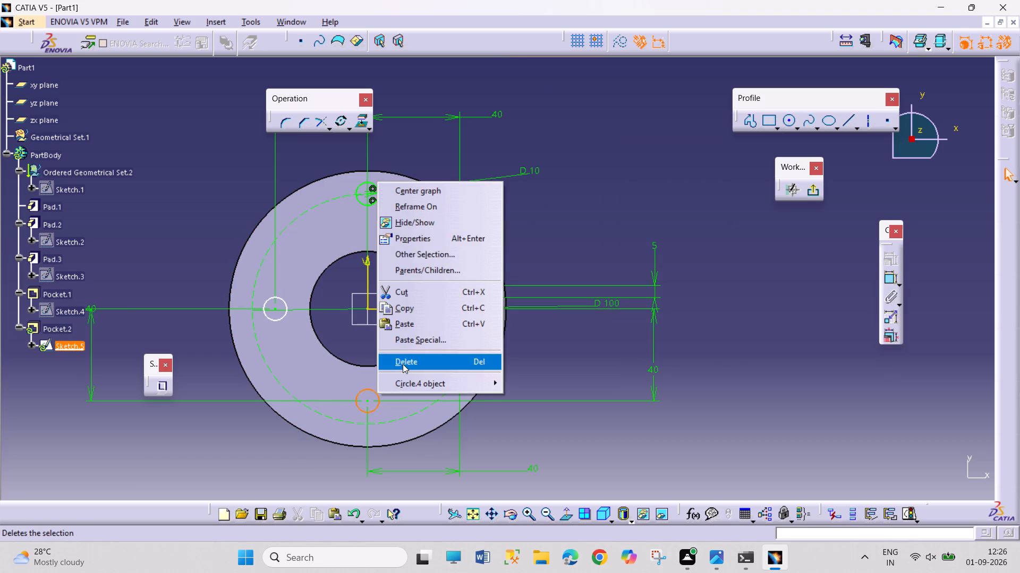
pyautogui.click(403, 364)
pyautogui.rightClick(457, 293)
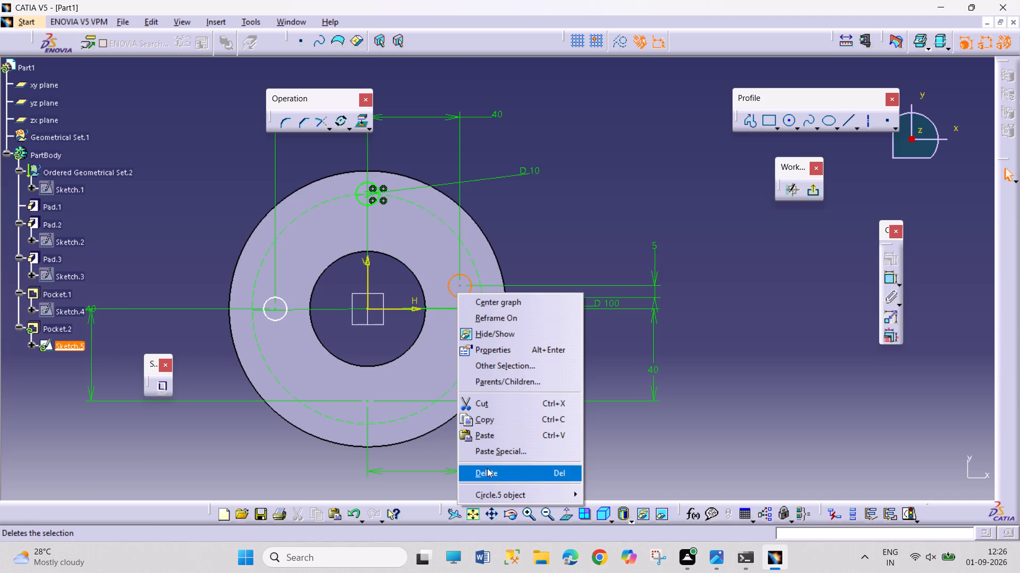
pyautogui.click(487, 468)
pyautogui.rightClick(285, 315)
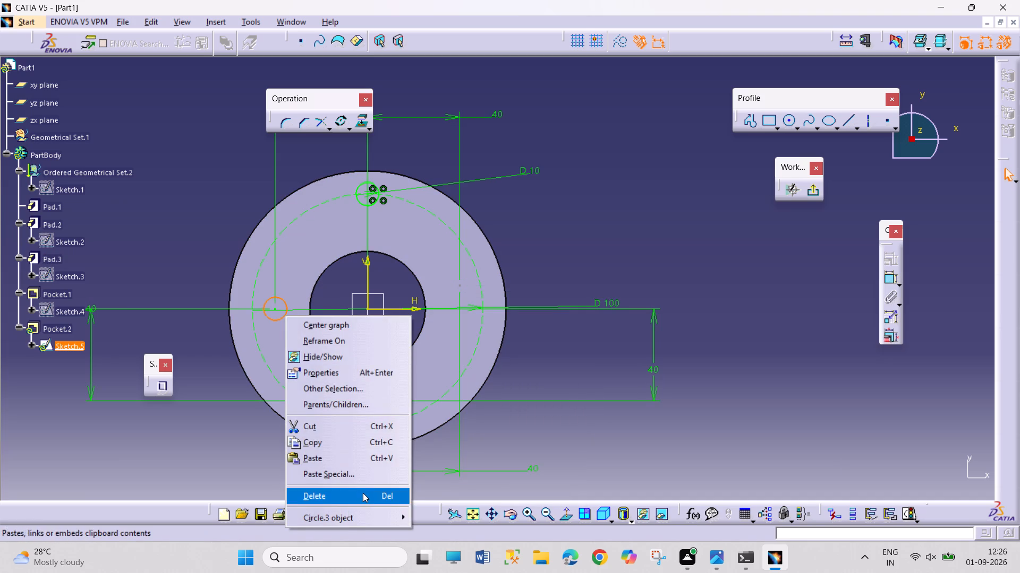
pyautogui.click(363, 493)
# Delete the two vertical 40 mm dimensions beside the flange and the horizontal 40 mm dimension below it.
pyautogui.rightClick(94, 309)
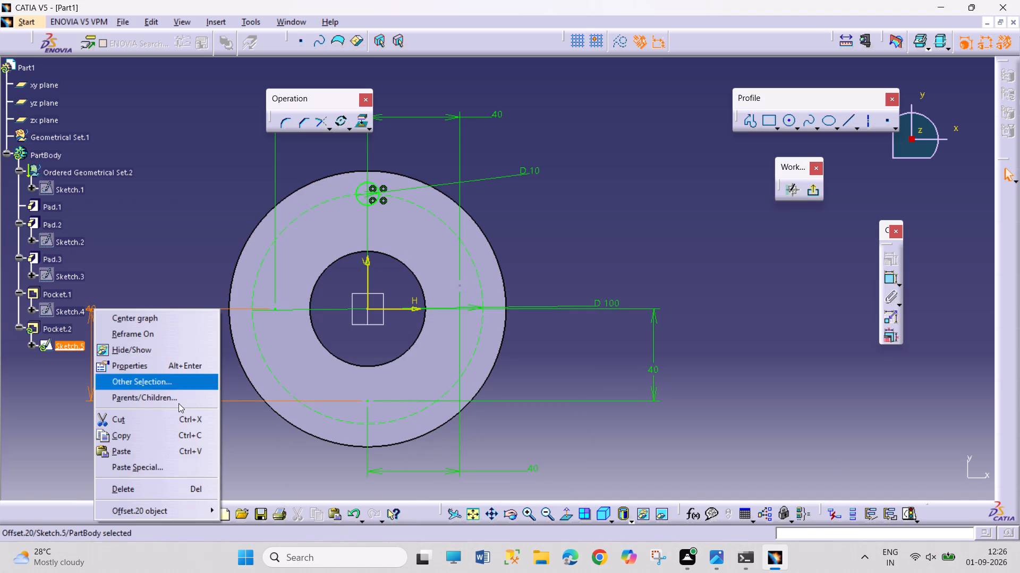
pyautogui.click(207, 493)
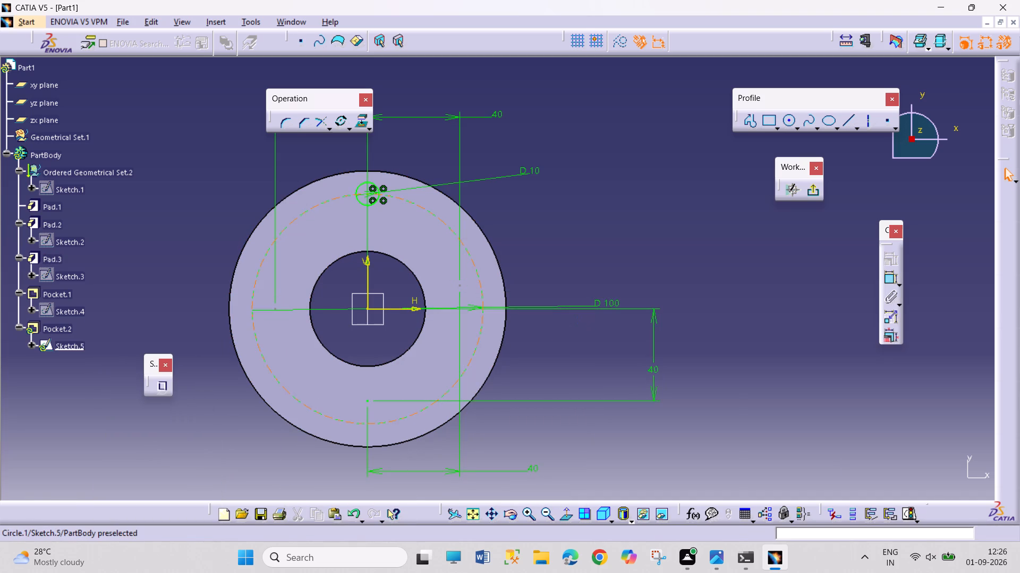
pyautogui.rightClick(609, 301)
pyautogui.click(540, 382)
pyautogui.rightClick(653, 372)
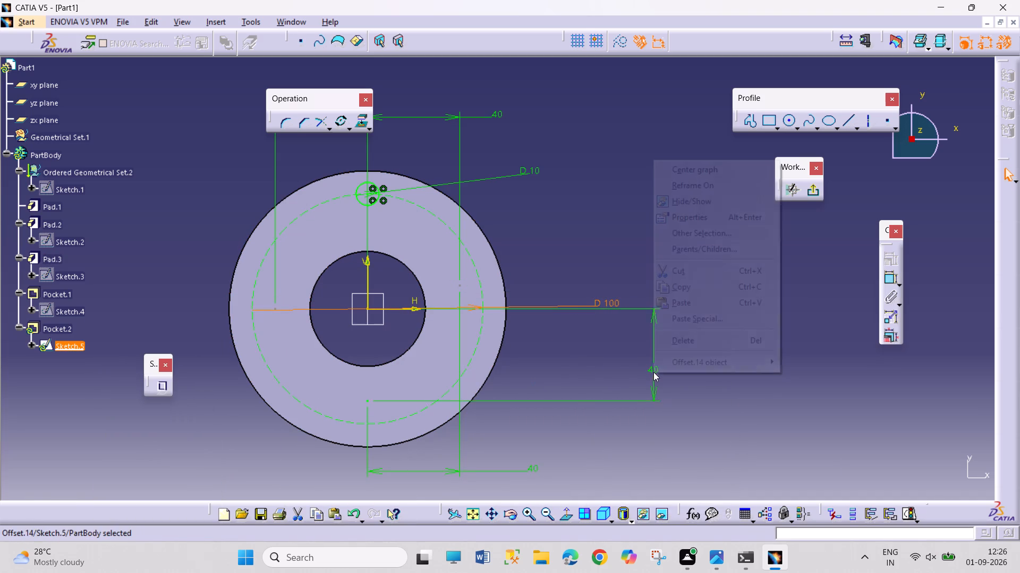
pyautogui.click(707, 334)
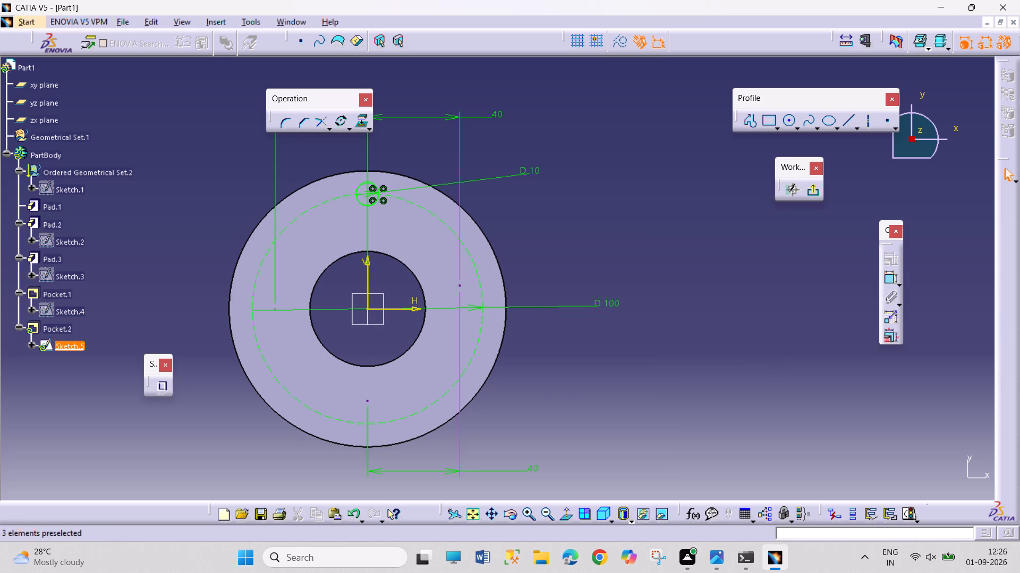
pyautogui.rightClick(538, 467)
pyautogui.click(574, 438)
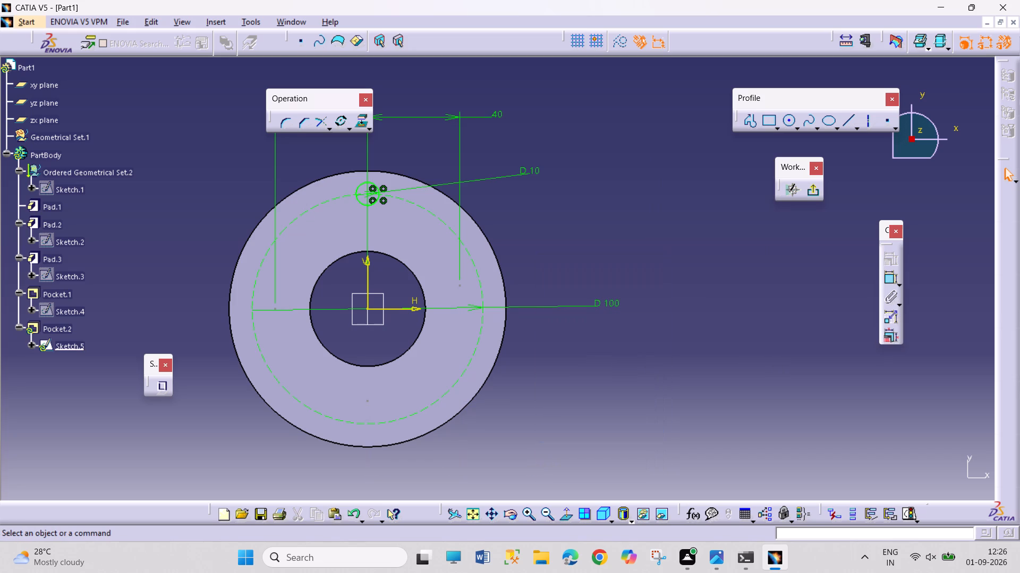
# Rotate-duplicate the top bolt-hole circle about the flange centre with 3 instances at 90 degrees, then exit the sketch.
pyautogui.click(336, 121)
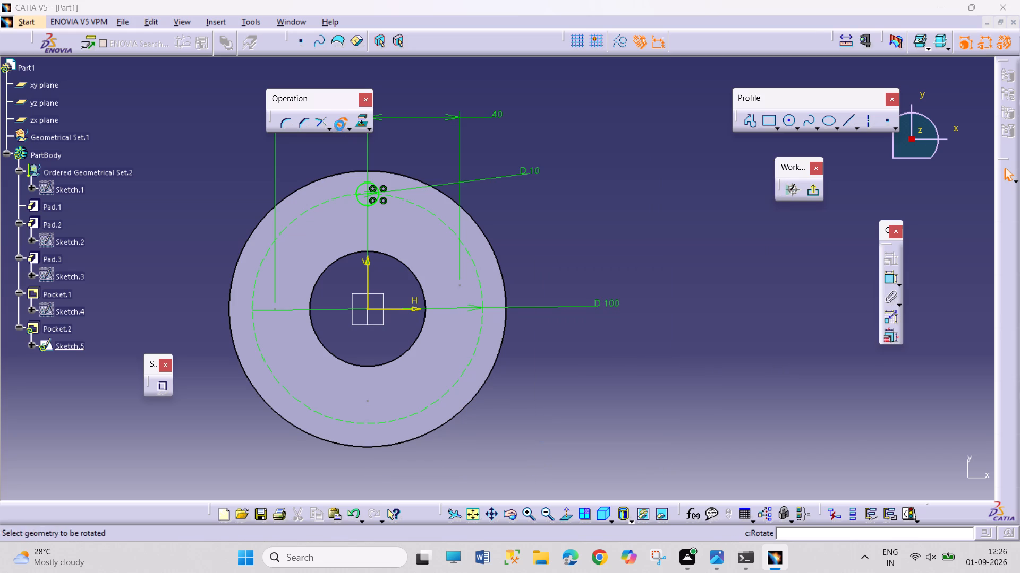
pyautogui.click(373, 202)
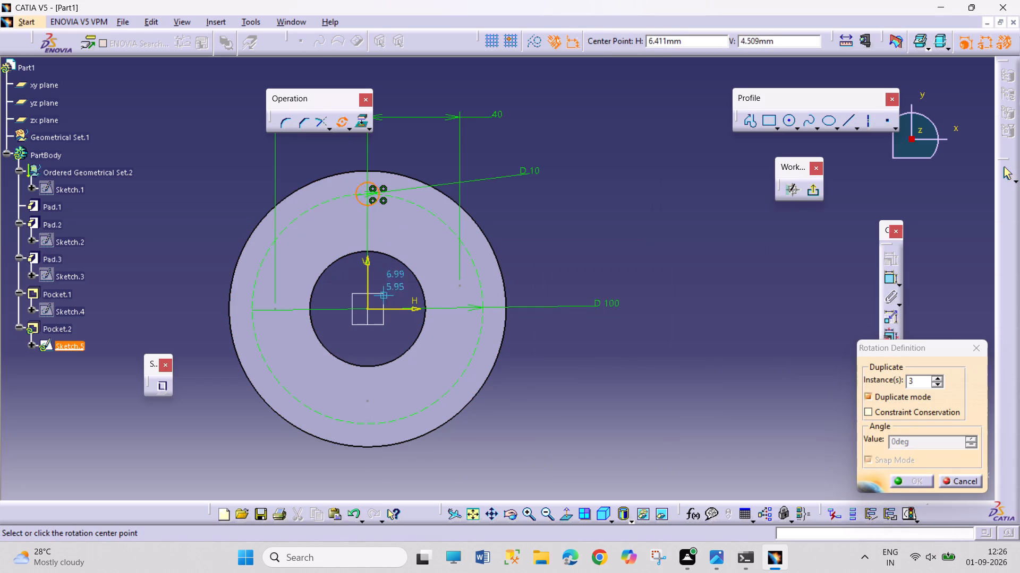
pyautogui.click(367, 308)
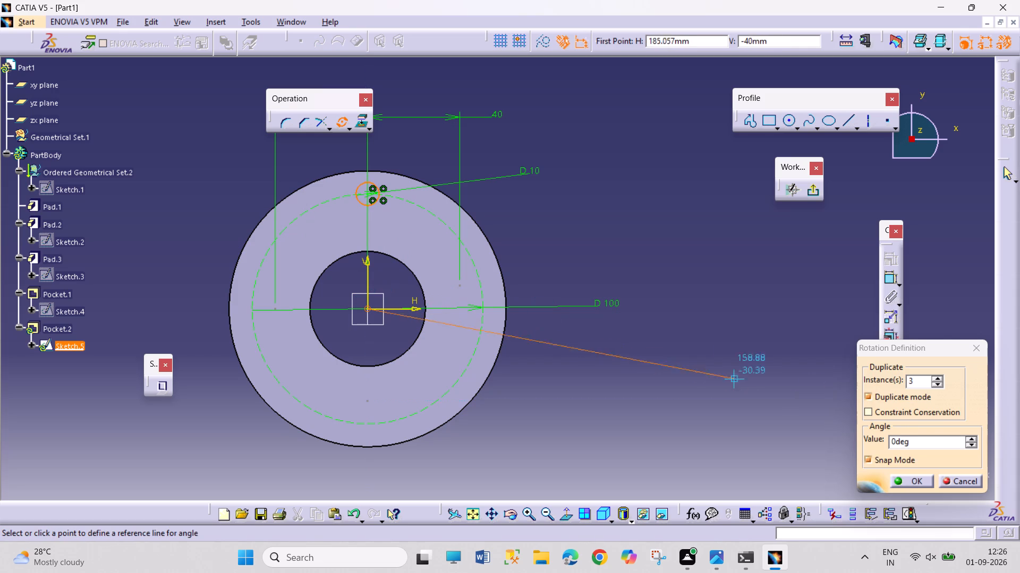
pyautogui.doubleClick(895, 444)
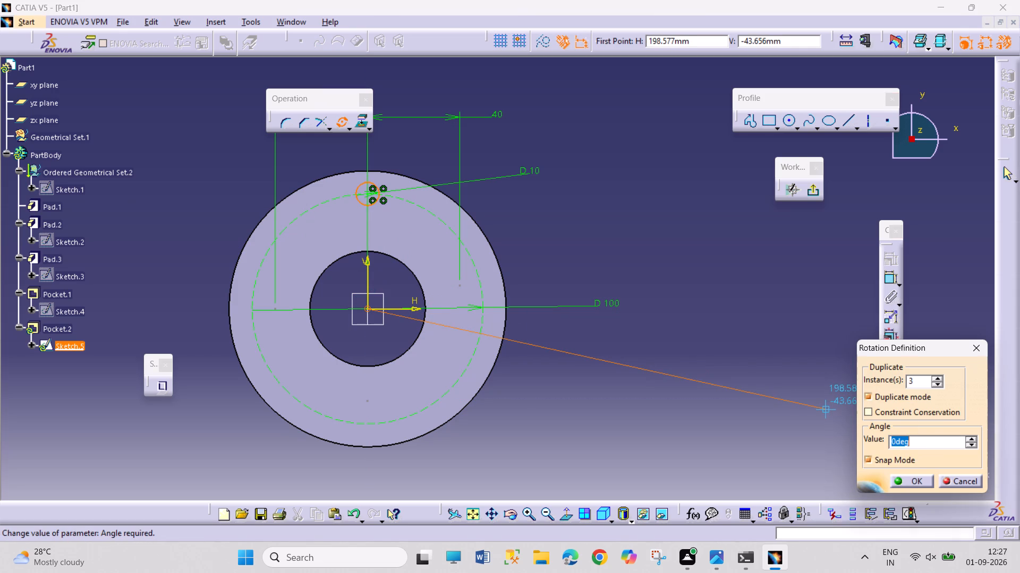
pyautogui.write('90')
pyautogui.press('Return')
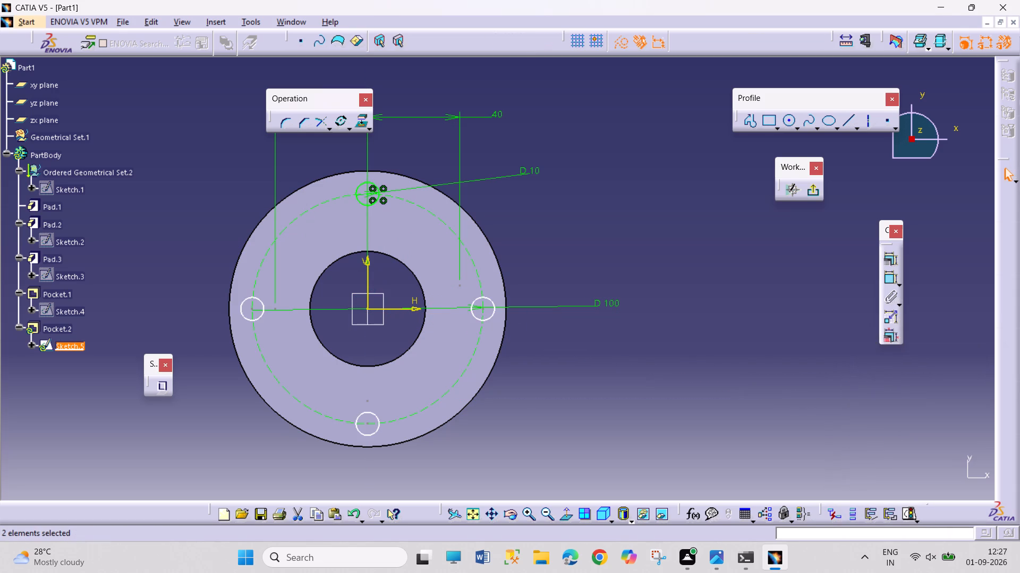
pyautogui.click(809, 189)
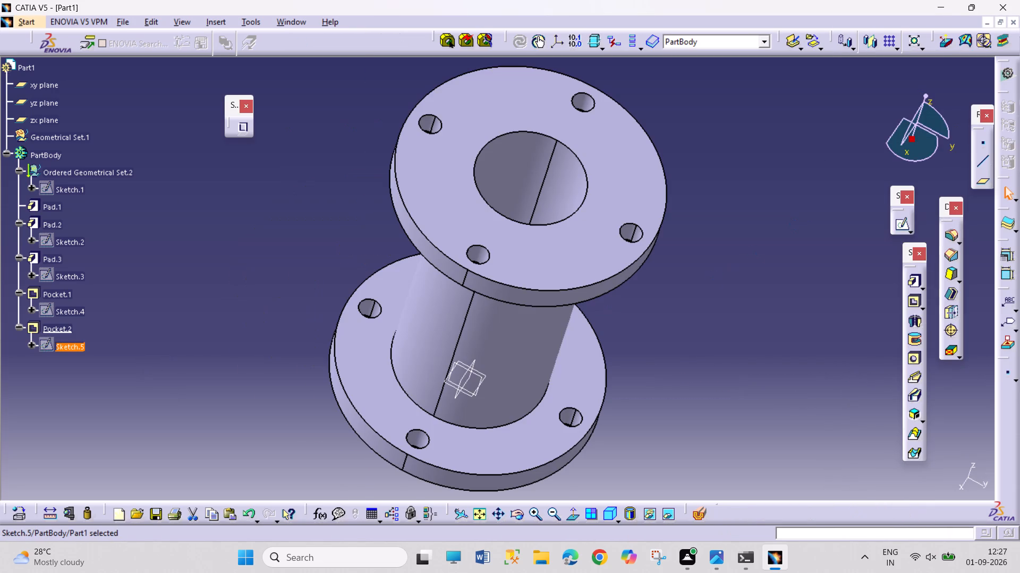
pyautogui.click(742, 390)
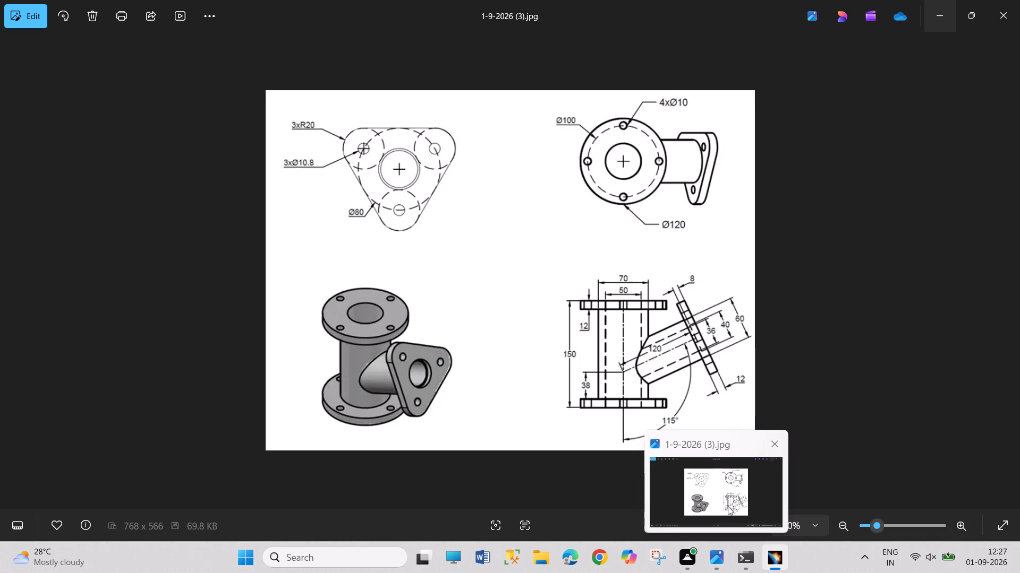
# On the yz plane, sketch a line about 121 mm long from the pipe's axis, rising outward at about 23 degrees.
pyautogui.moveTo(283, 302); pyautogui.dragTo(315, 317, button='middle')
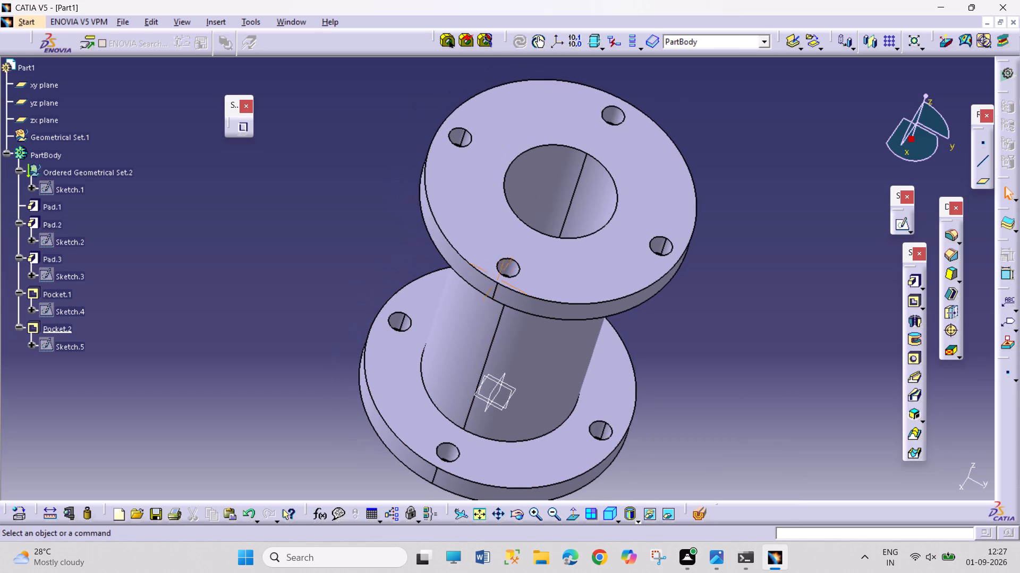
pyautogui.moveTo(315, 317); pyautogui.dragTo(318, 319, button='middle')
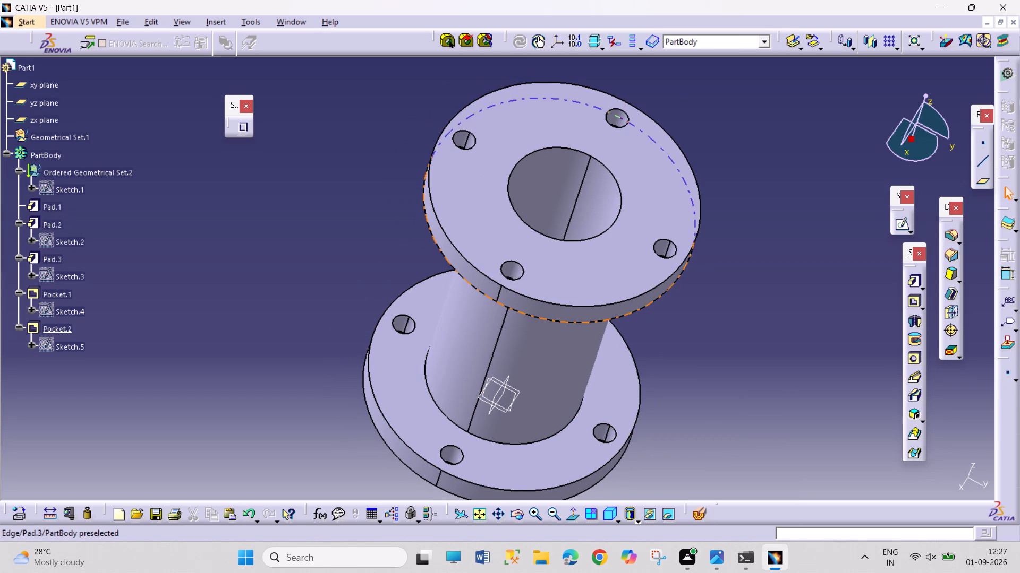
pyautogui.moveTo(683, 346); pyautogui.dragTo(670, 324, button='middle')
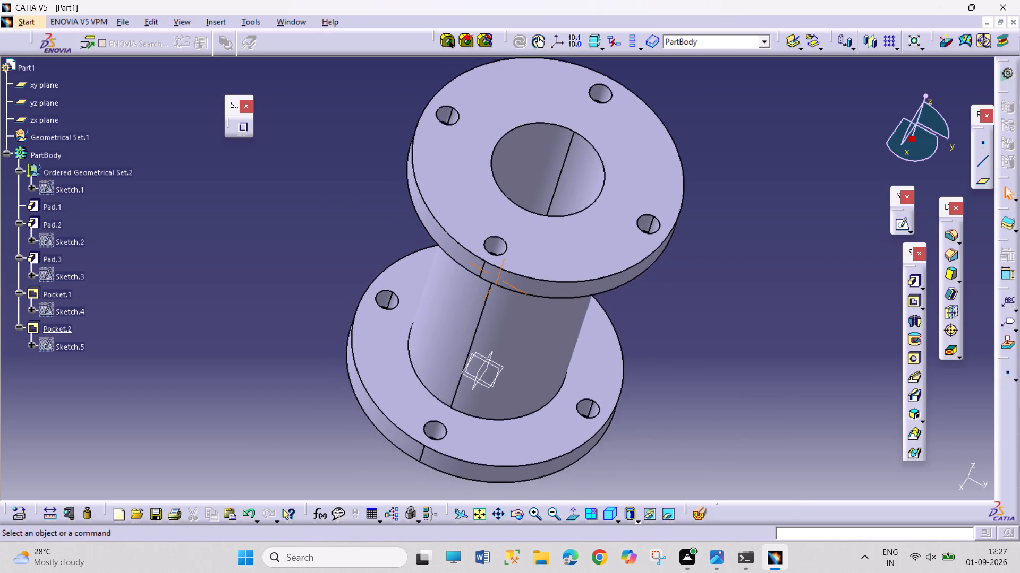
pyautogui.moveTo(670, 324); pyautogui.dragTo(604, 310, button='middle')
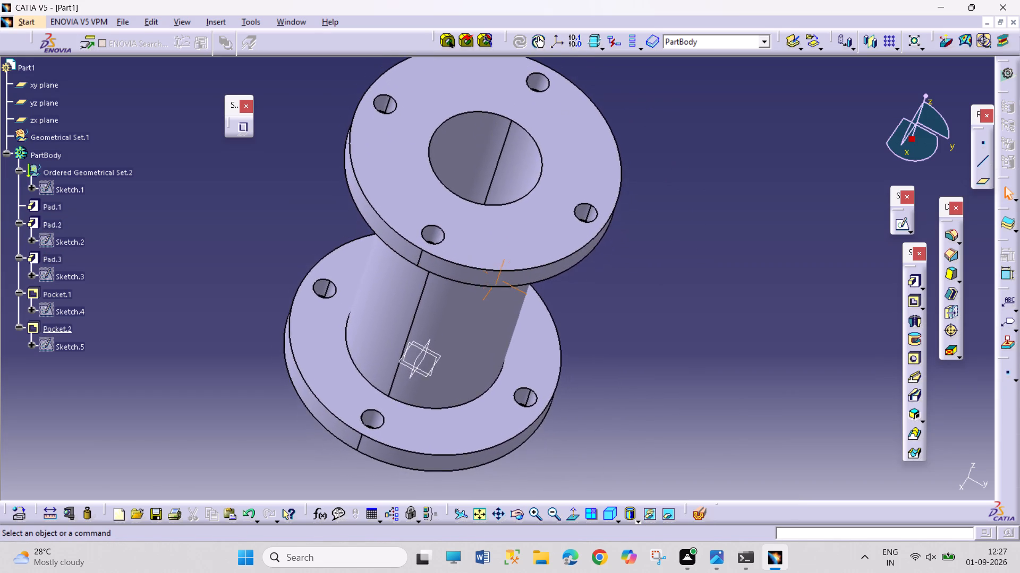
pyautogui.moveTo(604, 310); pyautogui.dragTo(609, 316, button='middle')
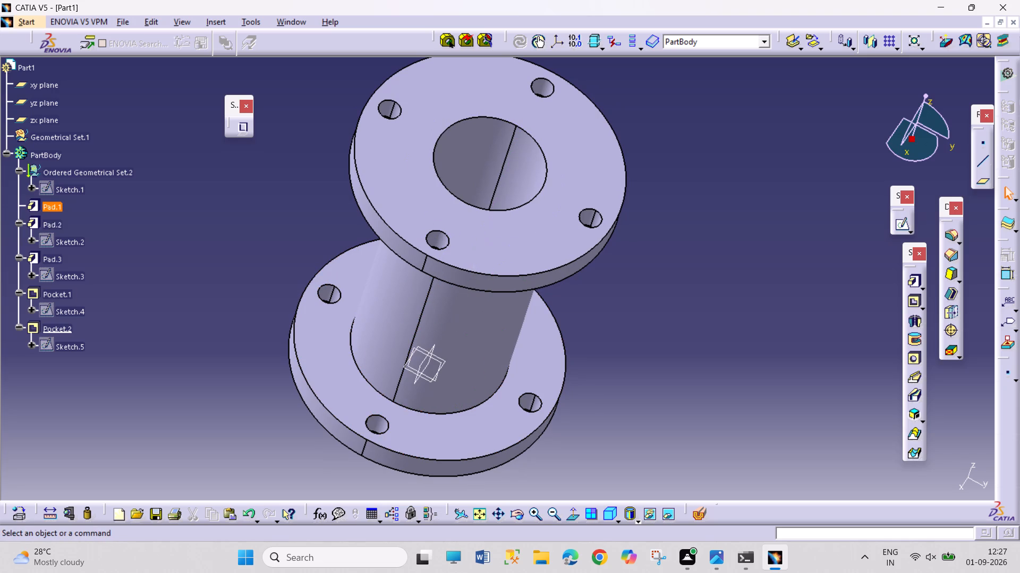
pyautogui.click(438, 366)
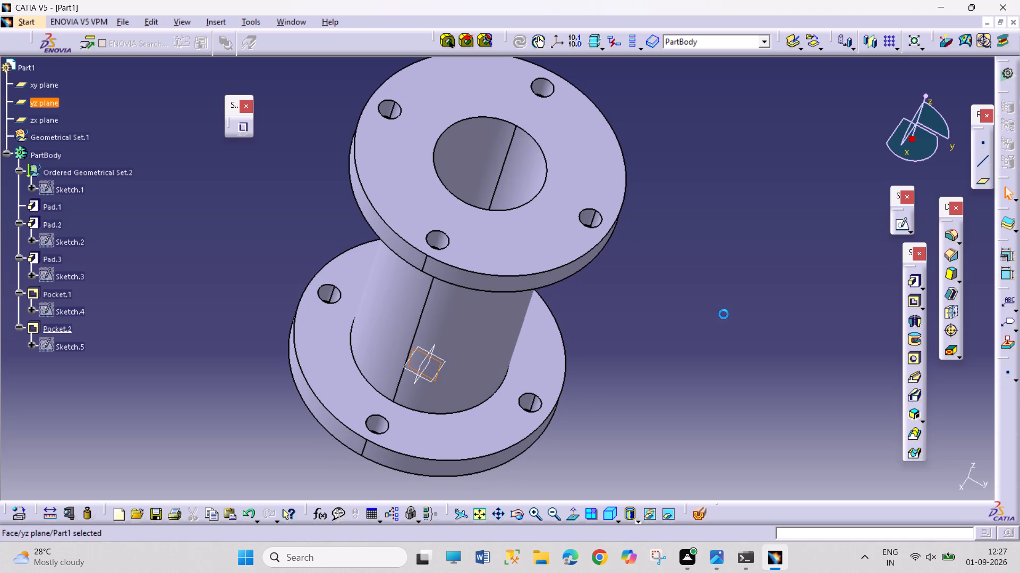
pyautogui.click(900, 225)
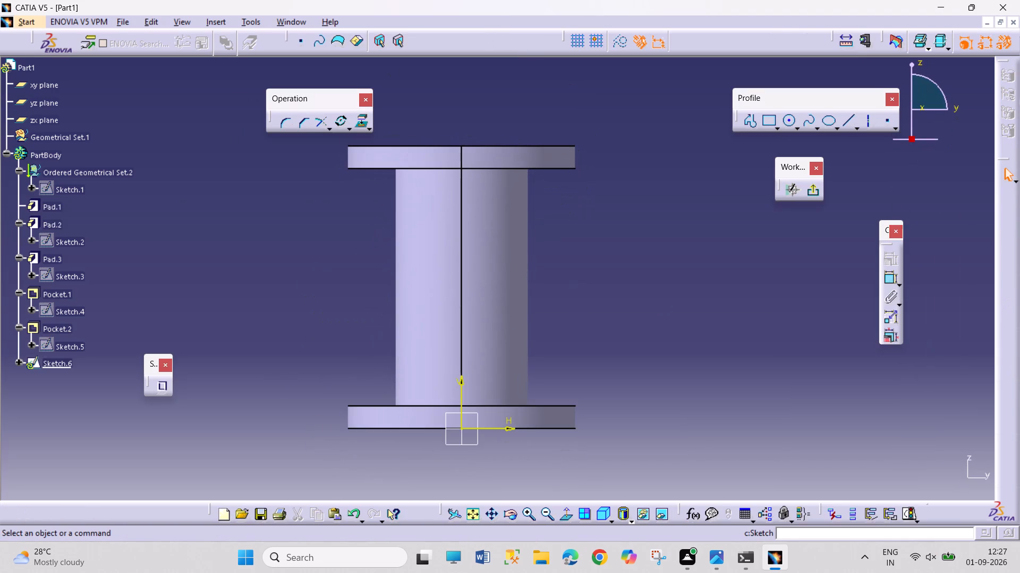
pyautogui.click(851, 119)
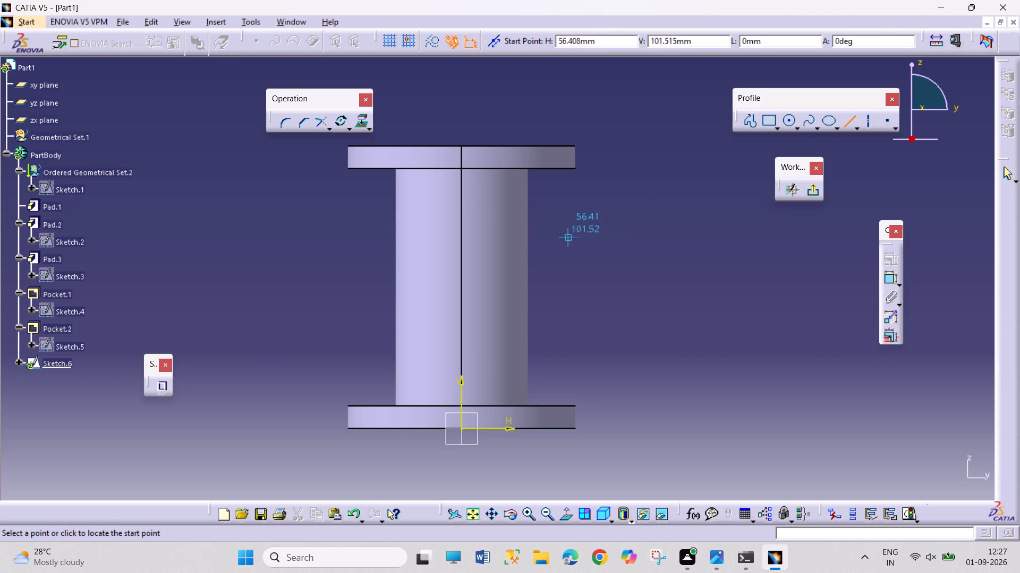
pyautogui.click(460, 286)
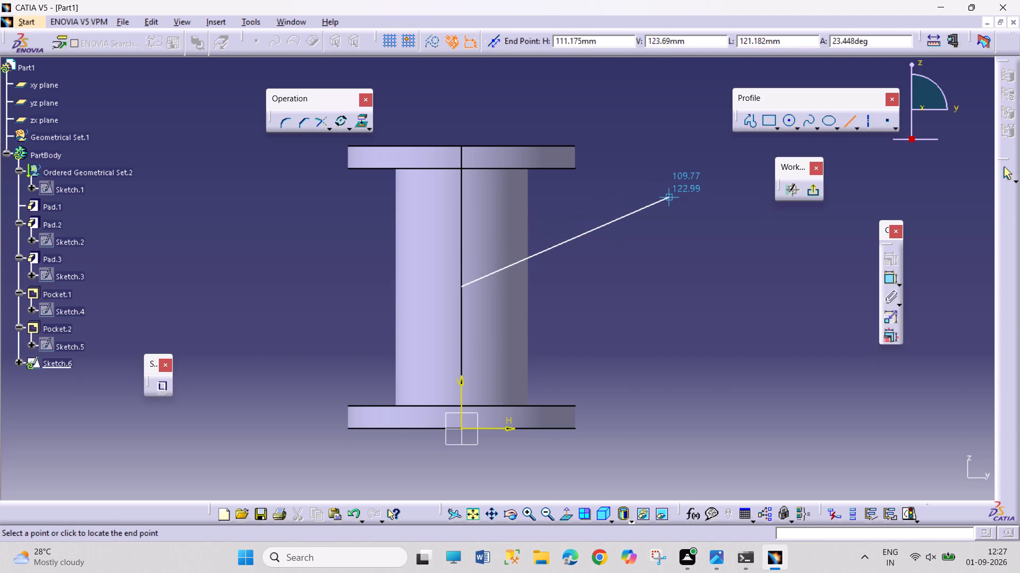
pyautogui.click(671, 196)
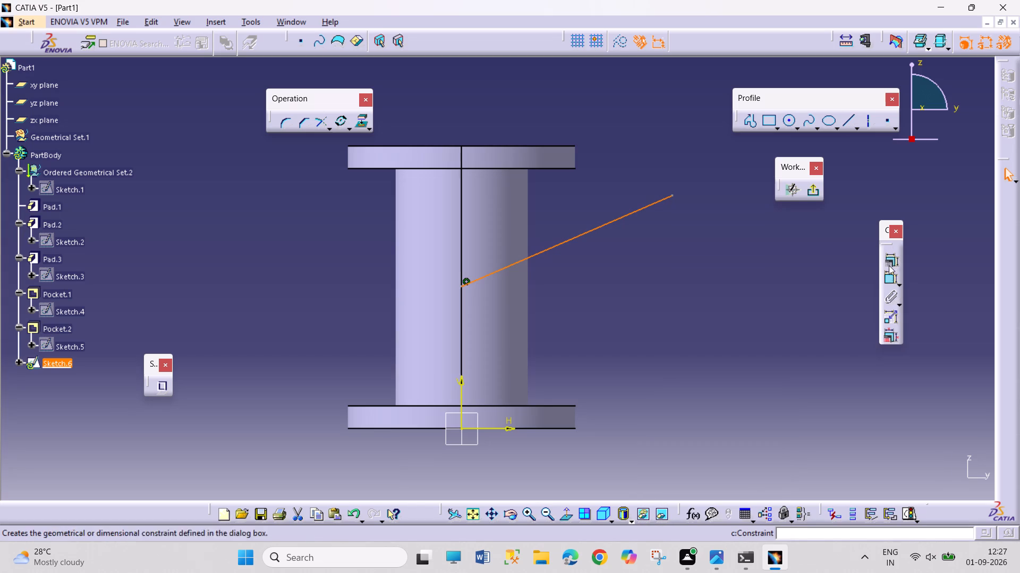
# Dimension the slanted branch line's length and set it to 120 mm.
pyautogui.click(888, 280)
pyautogui.click(653, 318)
pyautogui.doubleClick(657, 315)
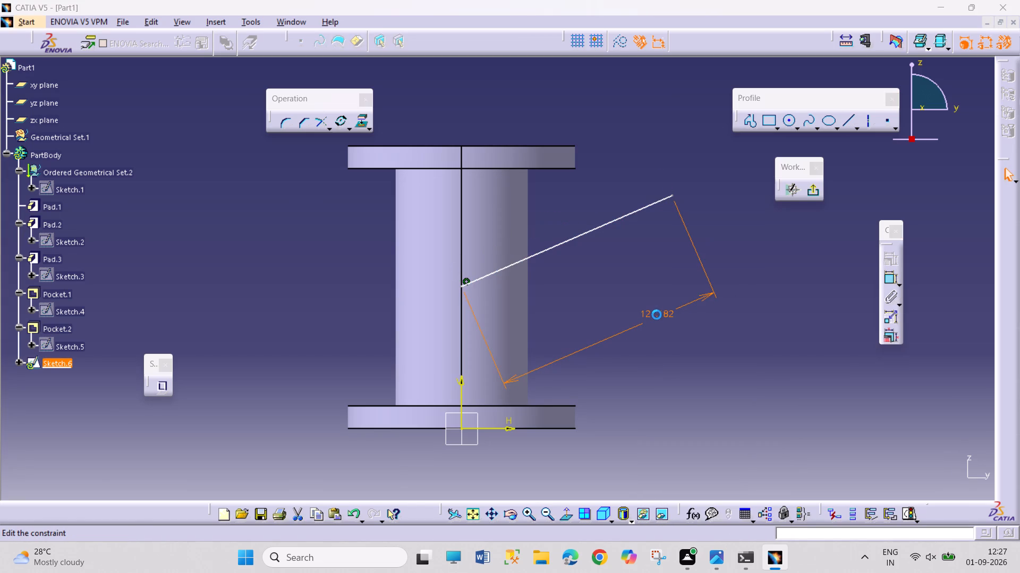
pyautogui.write('120')
pyautogui.press('Return')
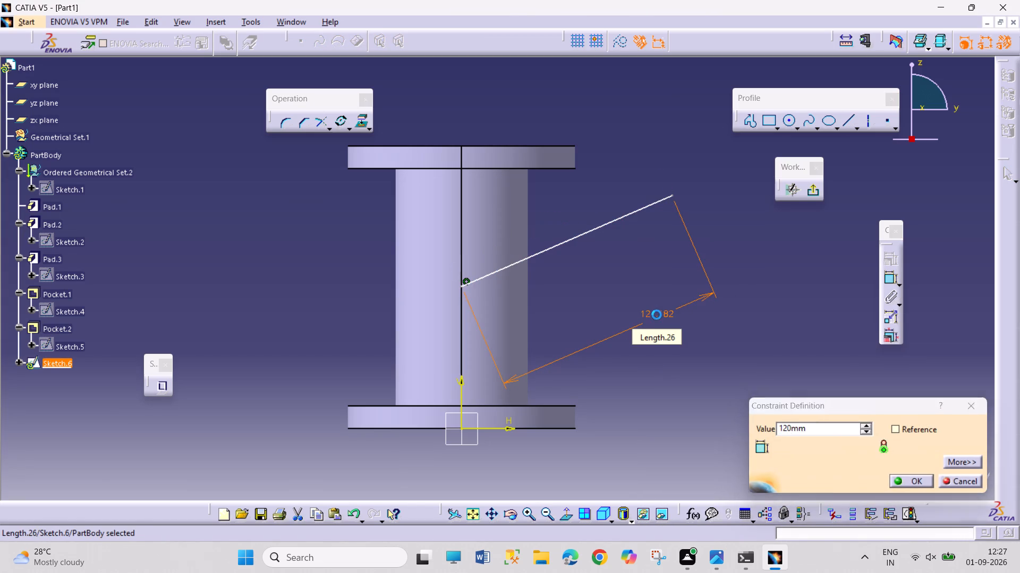
pyautogui.click(681, 366)
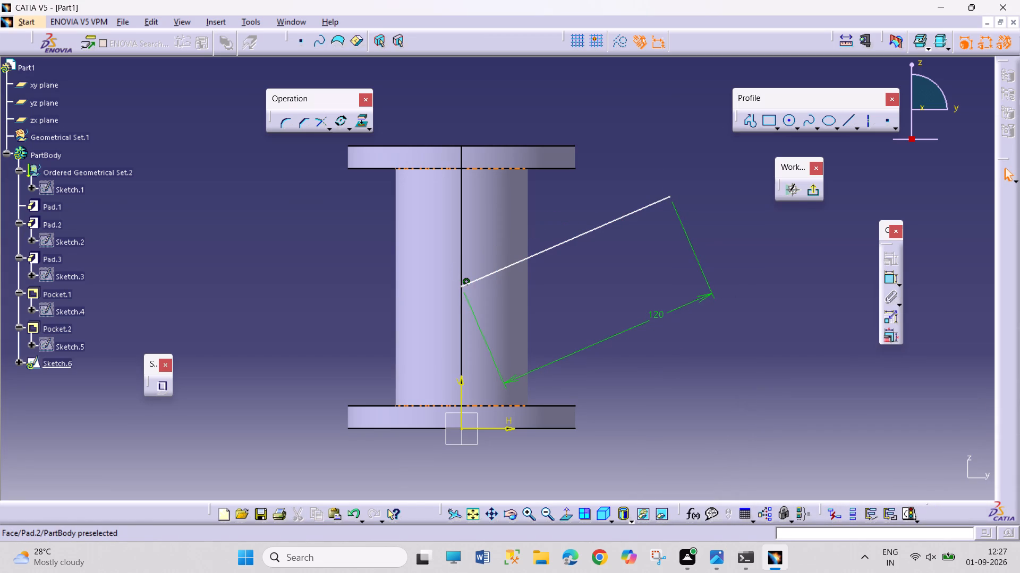
# Constrain the slanted line's lower endpoint with a coincidence to the vertical pipe's axis.
pyautogui.click(461, 306)
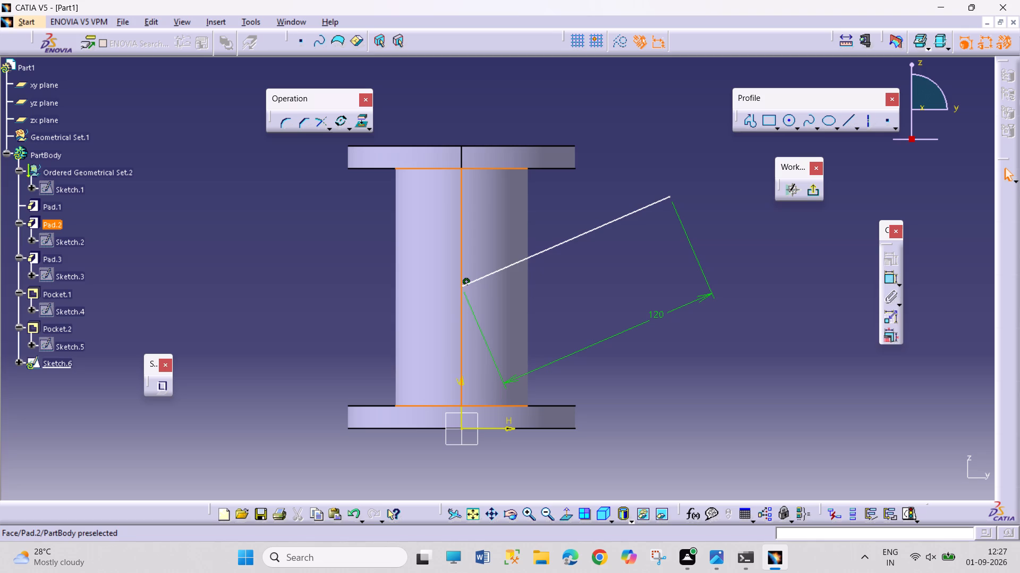
pyautogui.keyDown('ctrl'); pyautogui.click(463, 286); pyautogui.keyUp('ctrl')
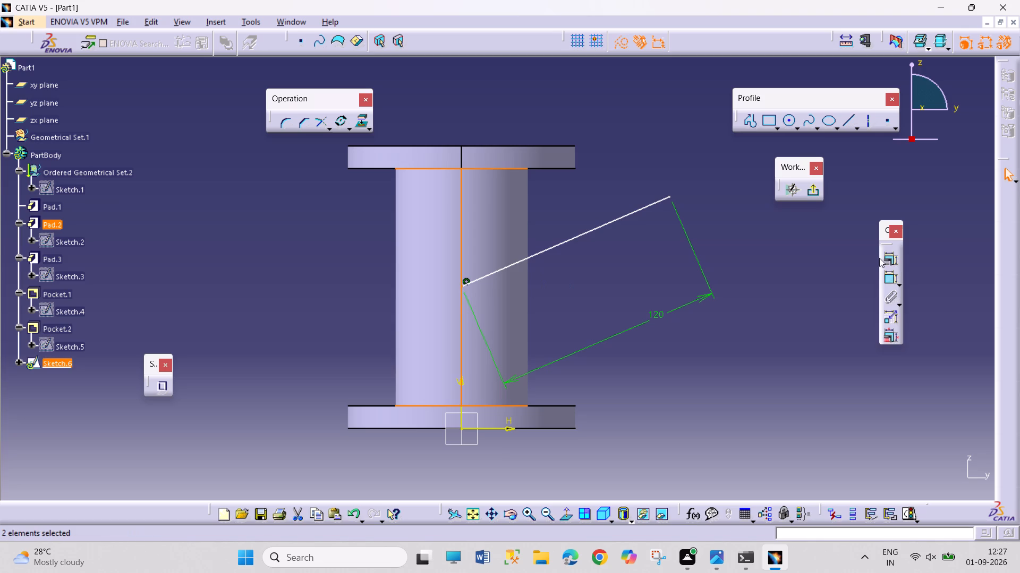
pyautogui.click(890, 255)
pyautogui.click(933, 353)
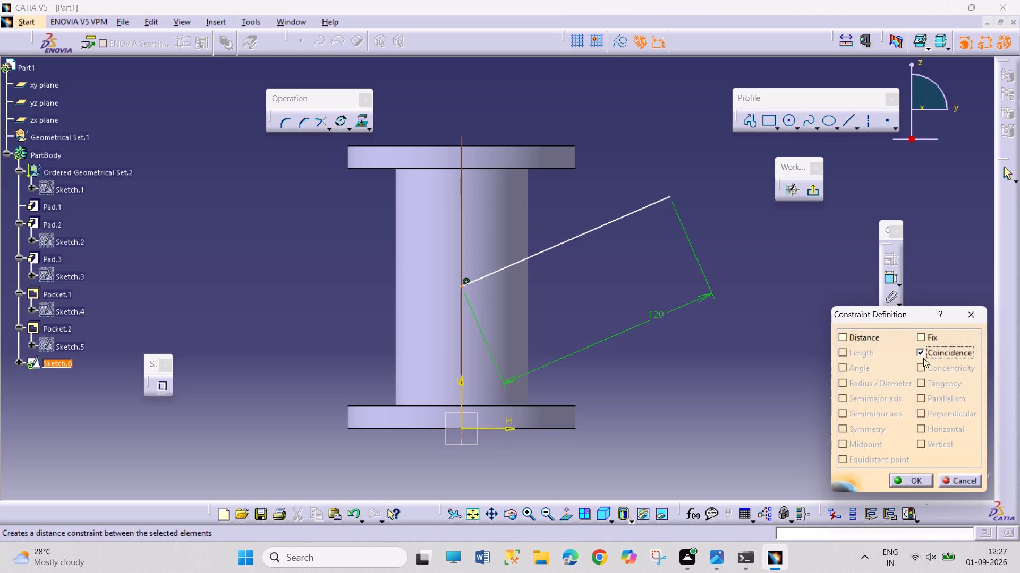
pyautogui.click(899, 481)
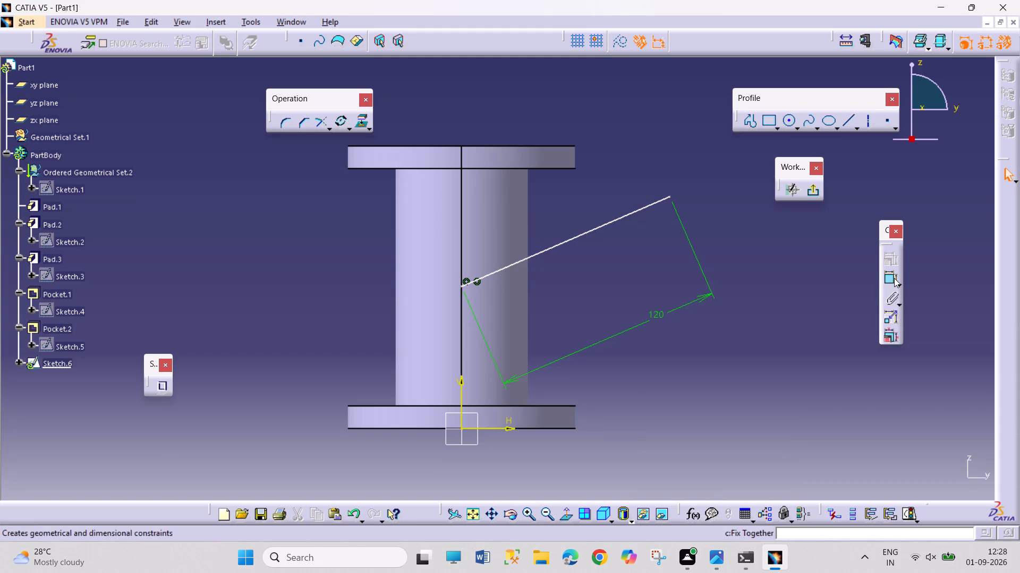
# Dimension the angle between the pipe's axis and the slanted line and set it to 115 degrees.
pyautogui.click(894, 278)
pyautogui.click(460, 340)
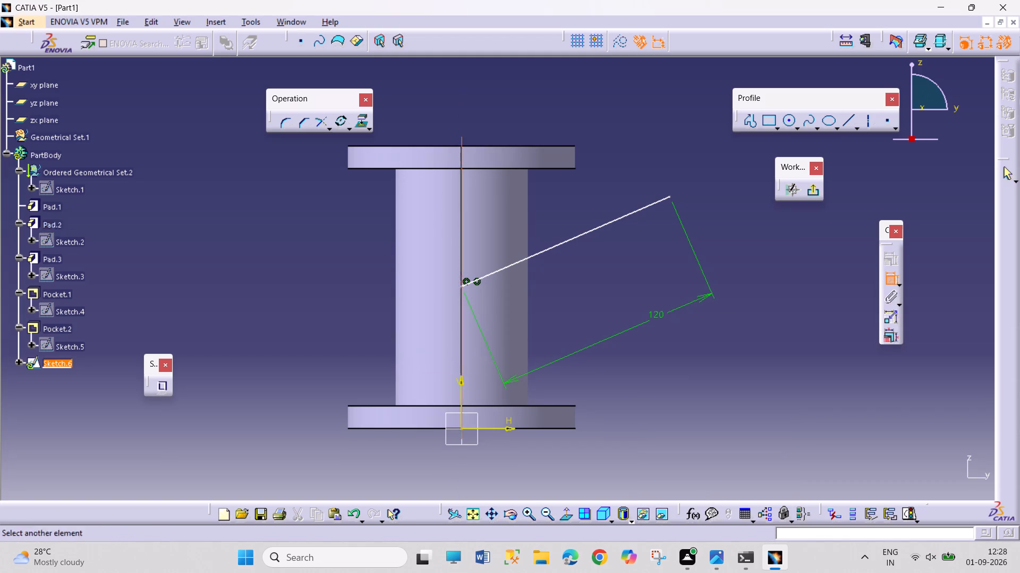
pyautogui.click(558, 246)
pyautogui.click(545, 322)
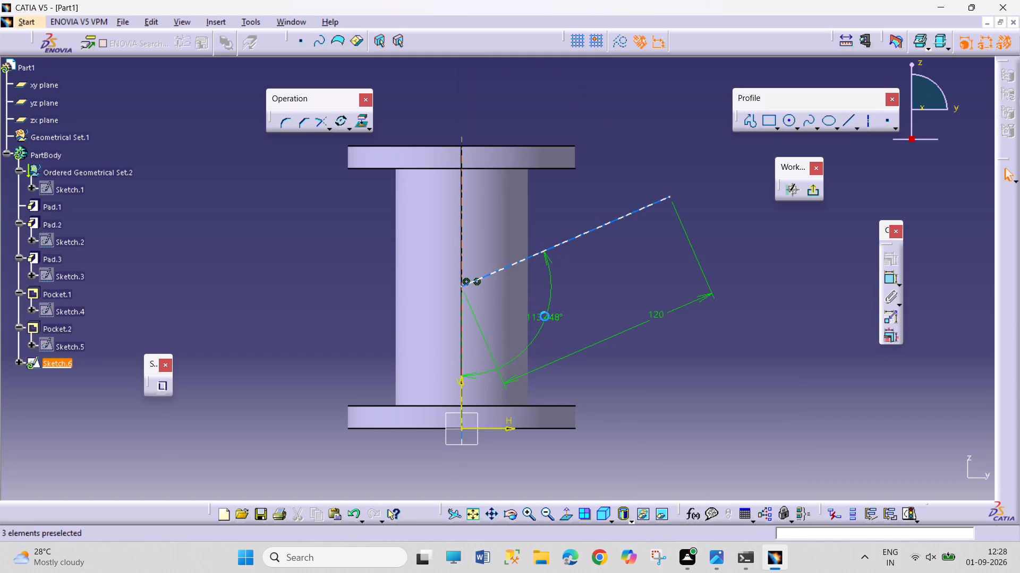
pyautogui.doubleClick(545, 315)
pyautogui.write('115')
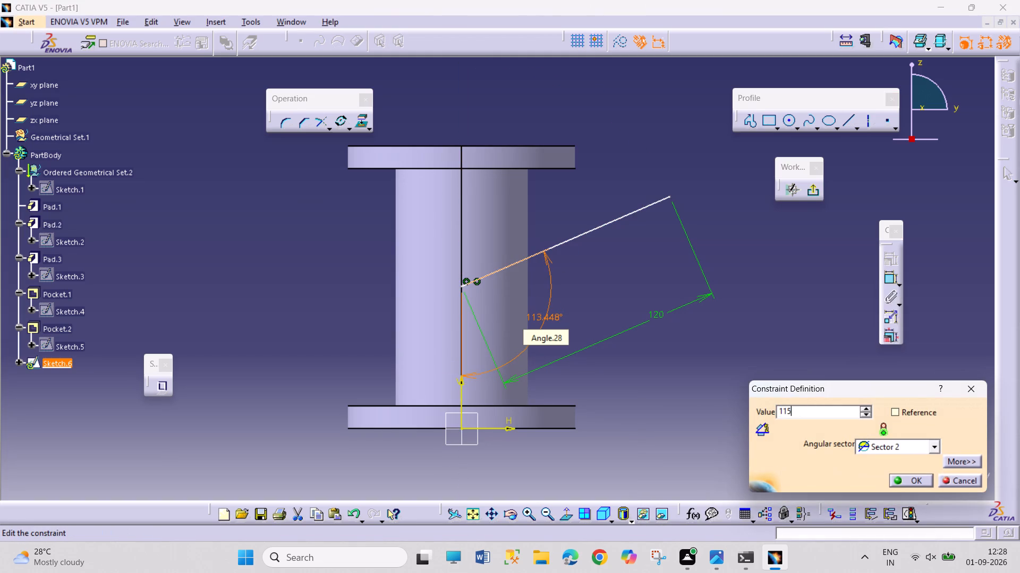
pyautogui.press('Return')
pyautogui.click(629, 396)
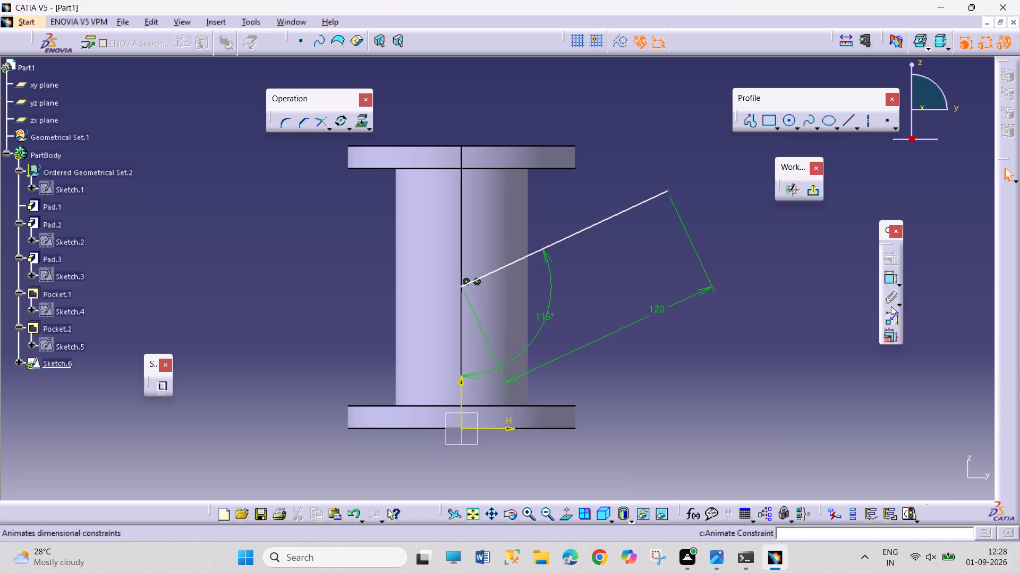
# Dimension the line's start point from the lower flange's top edge, set it to 38 mm, and exit the sketch.
pyautogui.click(885, 280)
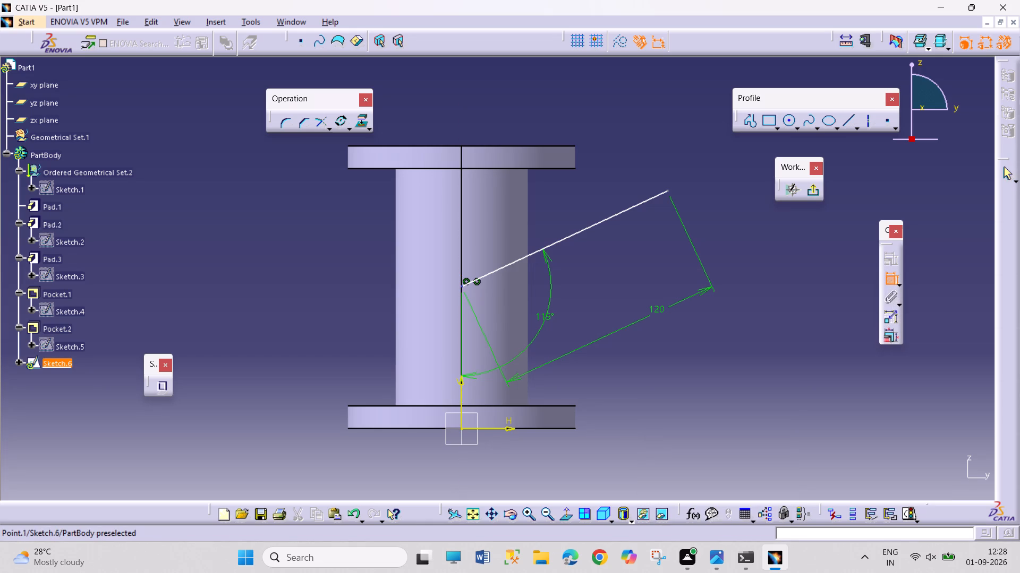
pyautogui.click(462, 287)
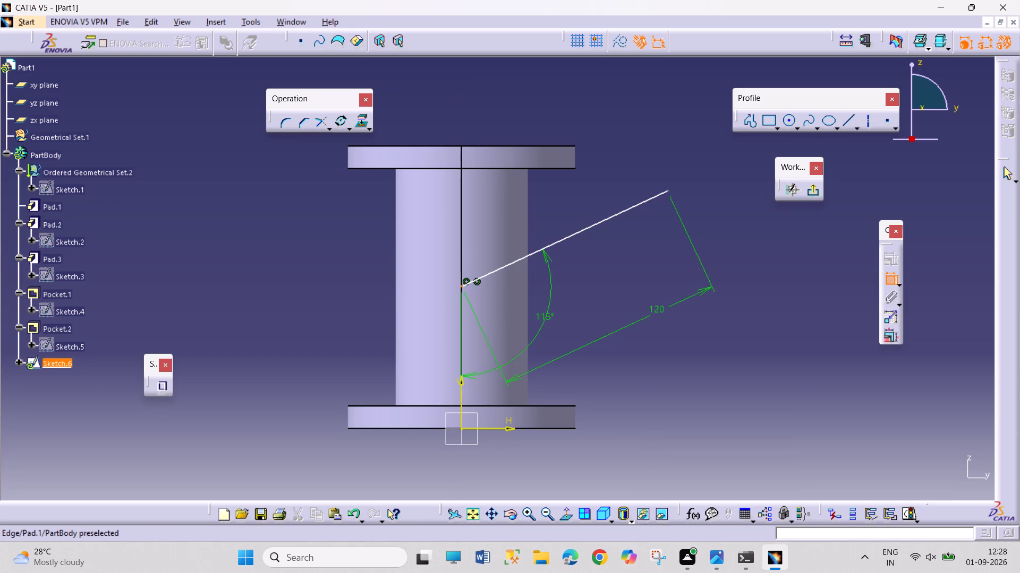
pyautogui.click(417, 407)
pyautogui.click(305, 336)
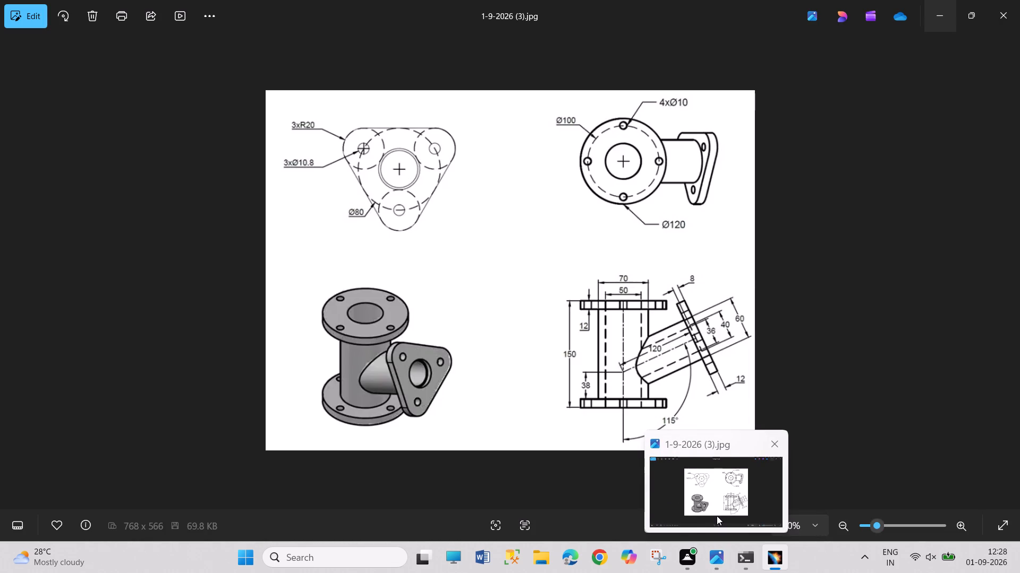
pyautogui.doubleClick(311, 331)
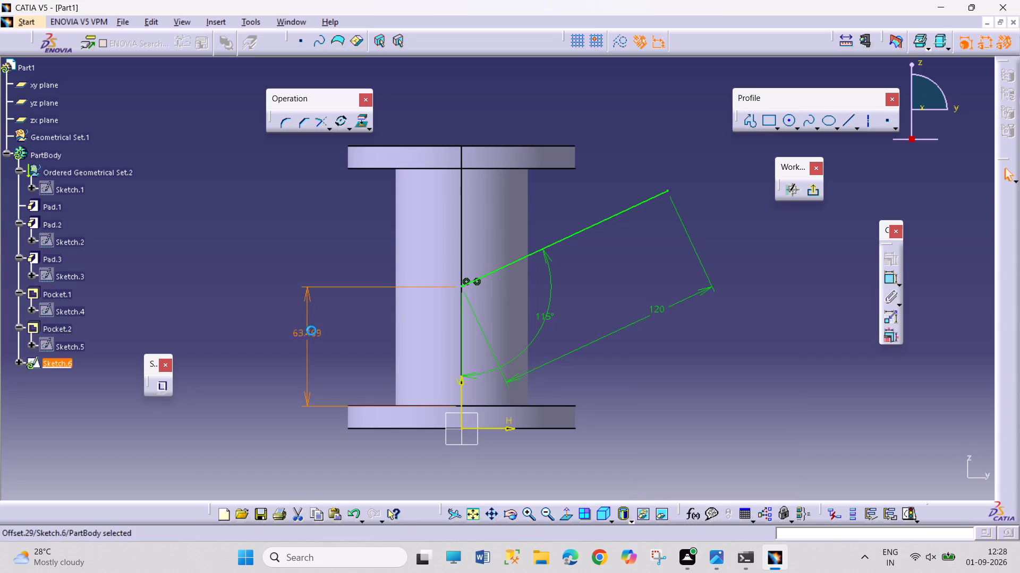
pyautogui.write('38')
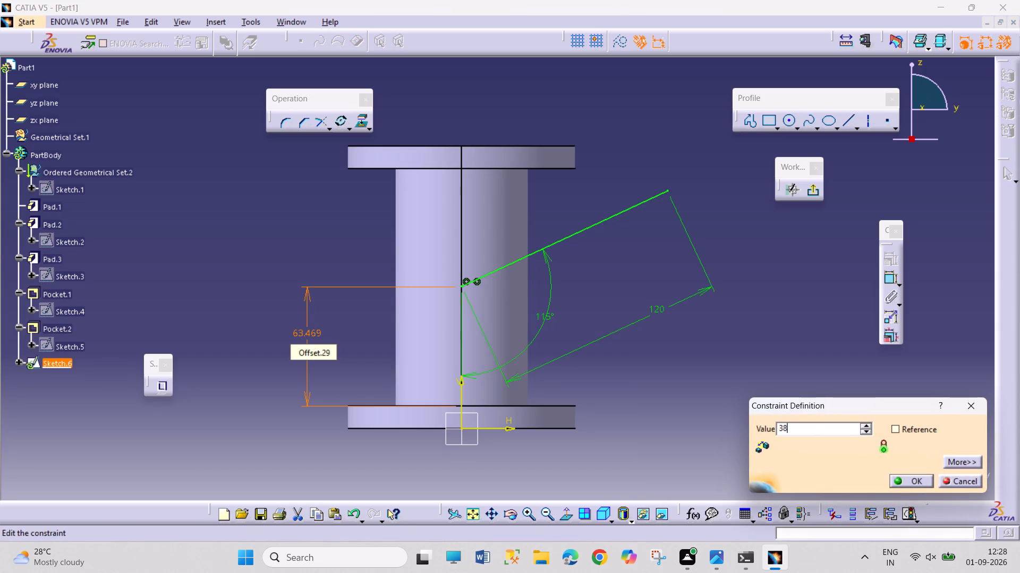
pyautogui.press('Return')
pyautogui.click(684, 405)
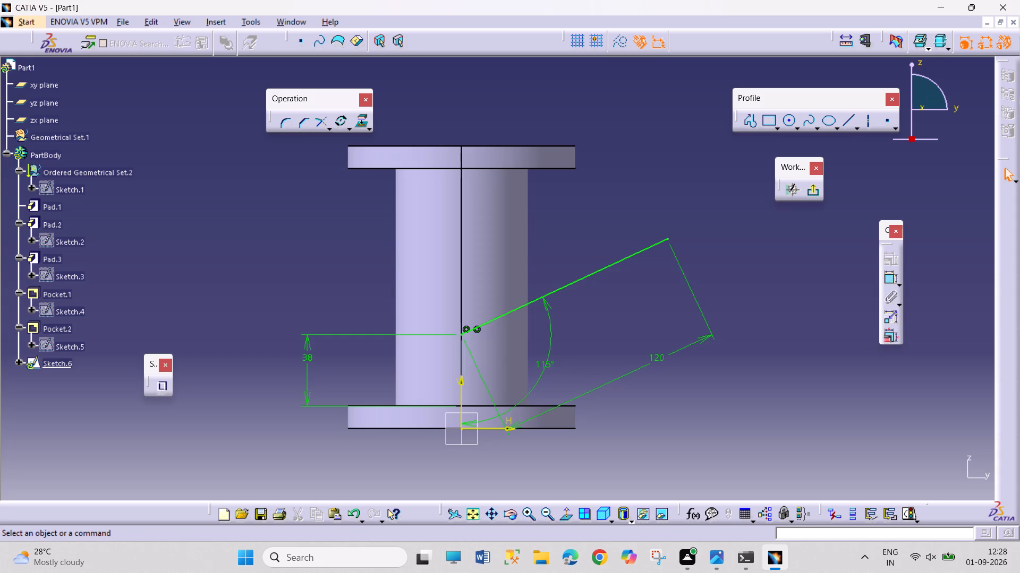
pyautogui.click(816, 197)
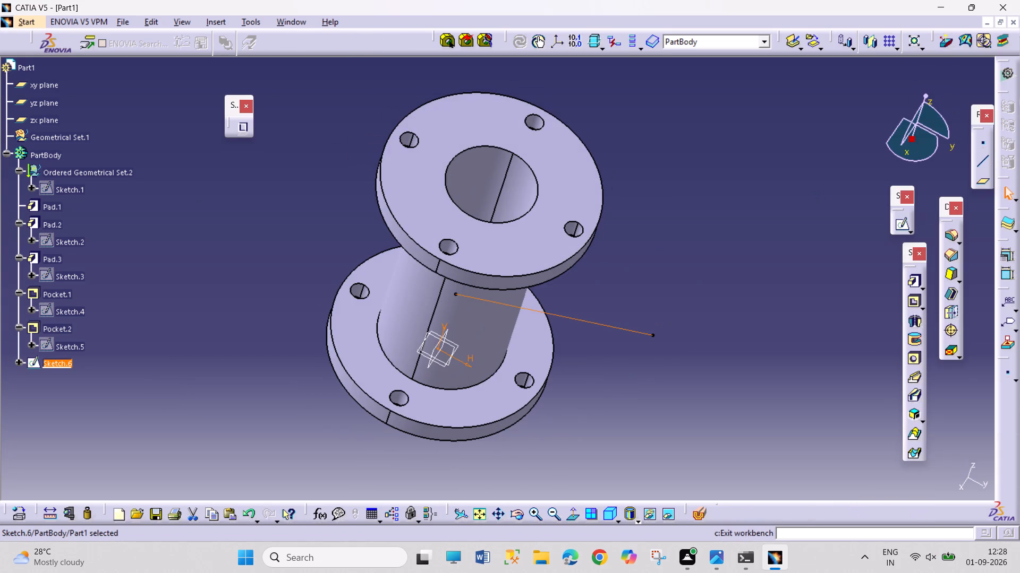
# Create a reference plane normal to the slanted branch line at its outer endpoint.
pyautogui.click(521, 516)
pyautogui.moveTo(614, 444); pyautogui.dragTo(421, 426)
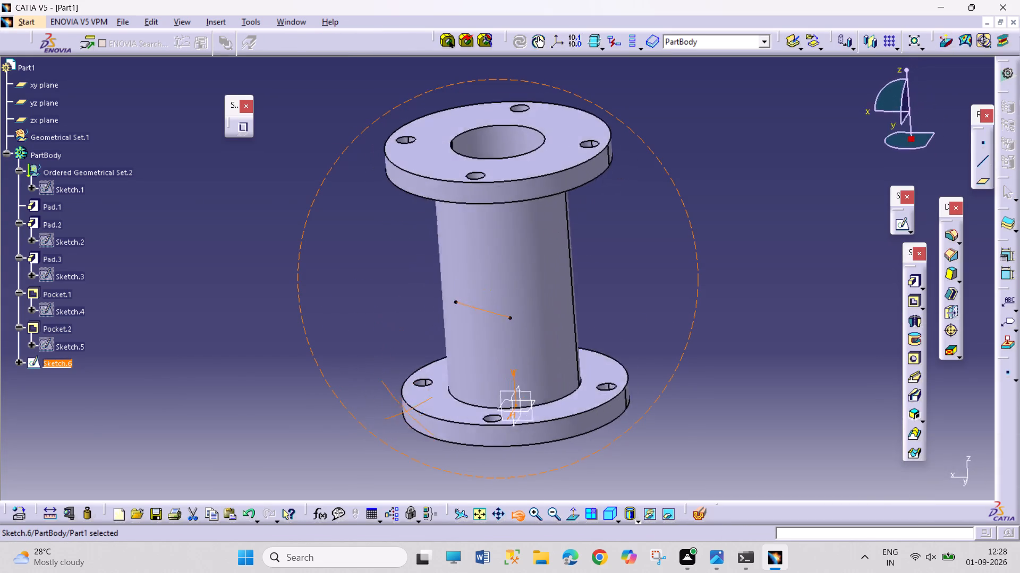
pyautogui.moveTo(421, 426); pyautogui.dragTo(637, 391)
pyautogui.click(691, 366)
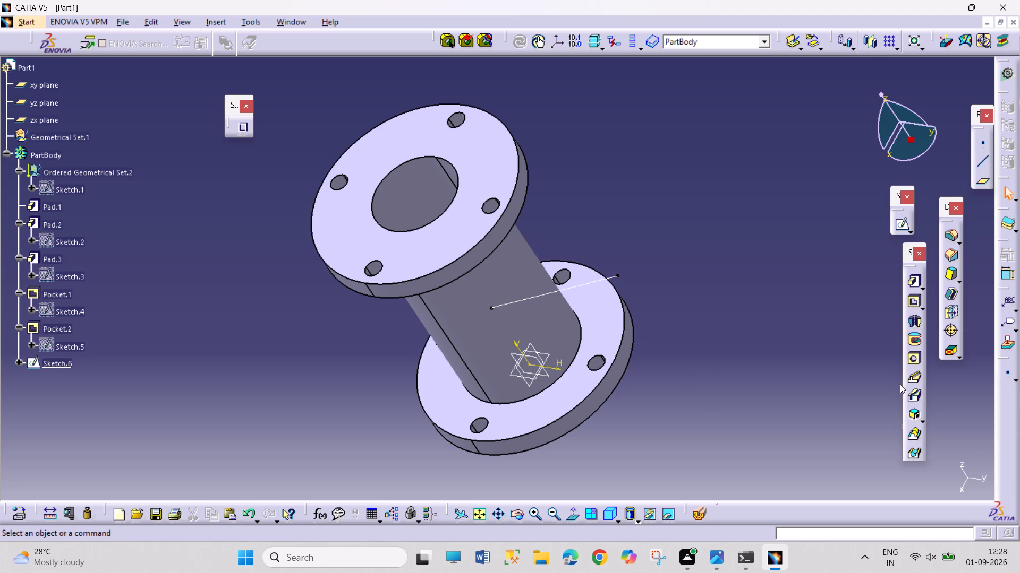
pyautogui.click(985, 183)
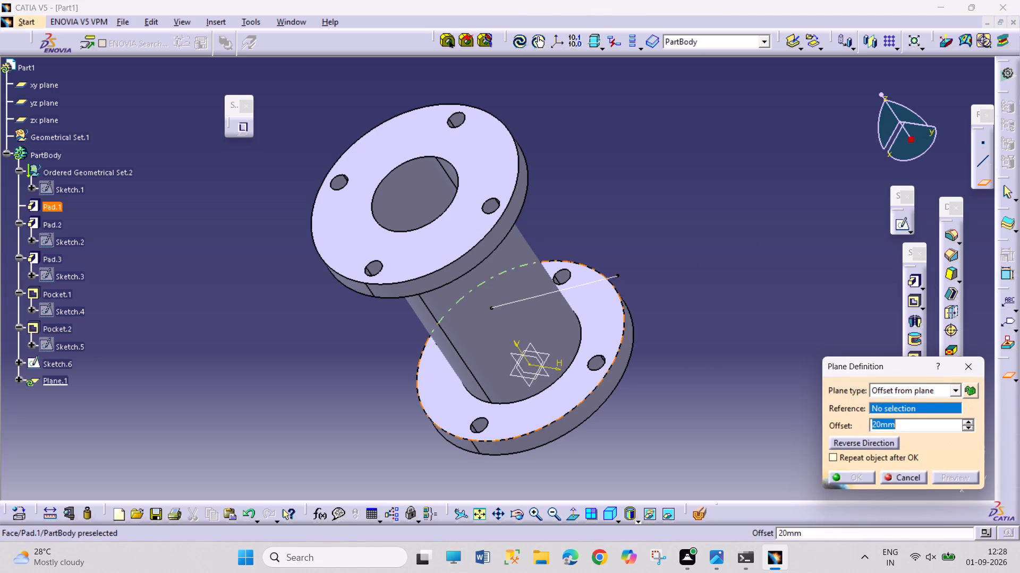
pyautogui.click(600, 281)
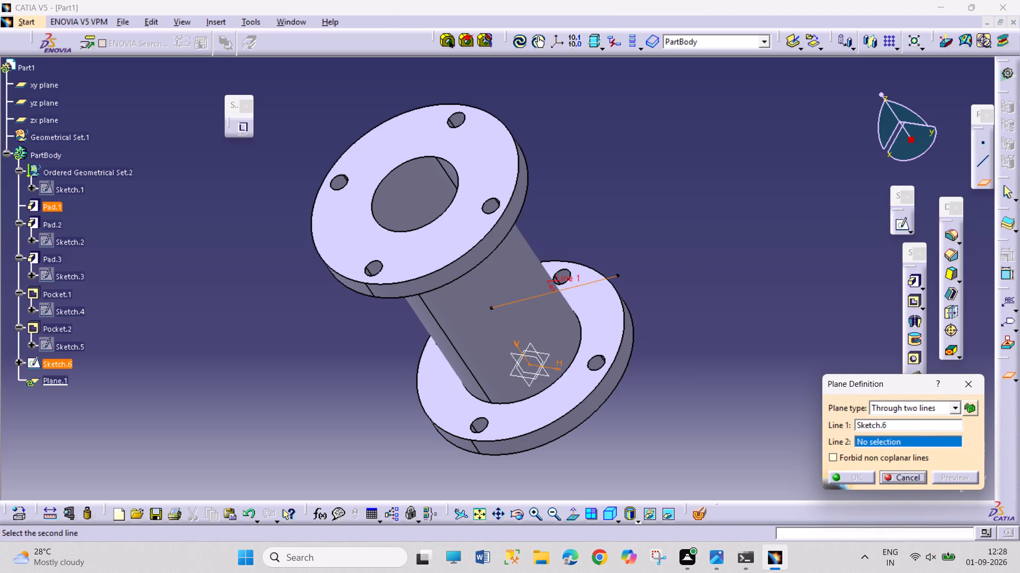
pyautogui.click(618, 275)
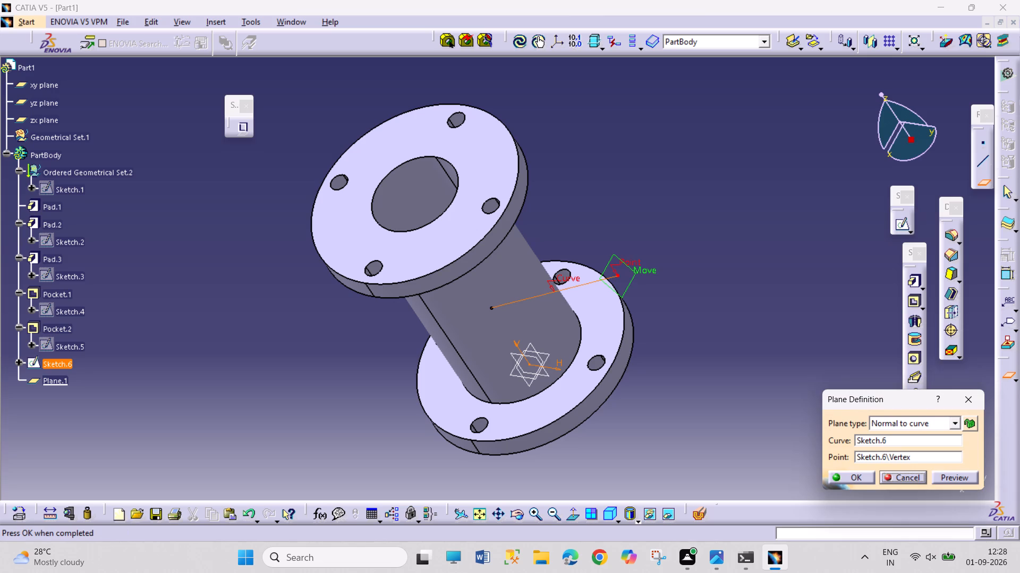
pyautogui.click(850, 475)
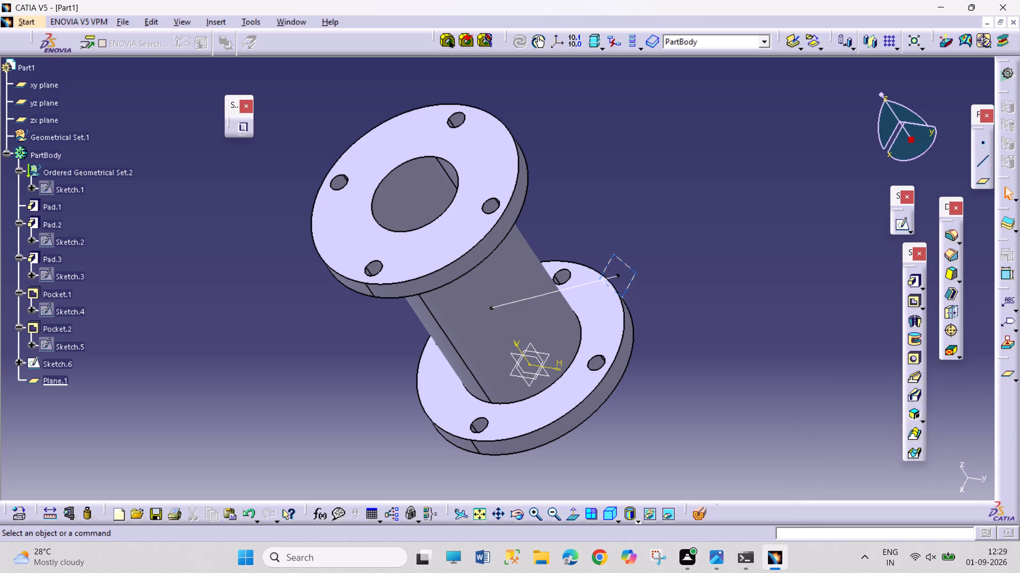
# Start a sketch on the new plane and draw a circle about 40 mm in diameter, centred on the branch line's endpoint.
pyautogui.click(633, 282)
pyautogui.click(899, 224)
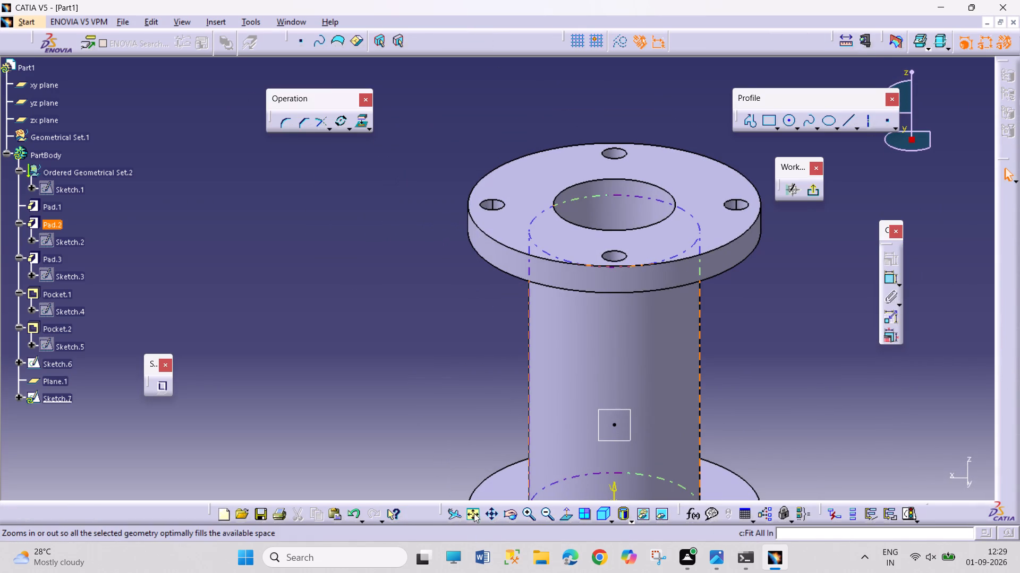
pyautogui.click(474, 513)
pyautogui.click(524, 519)
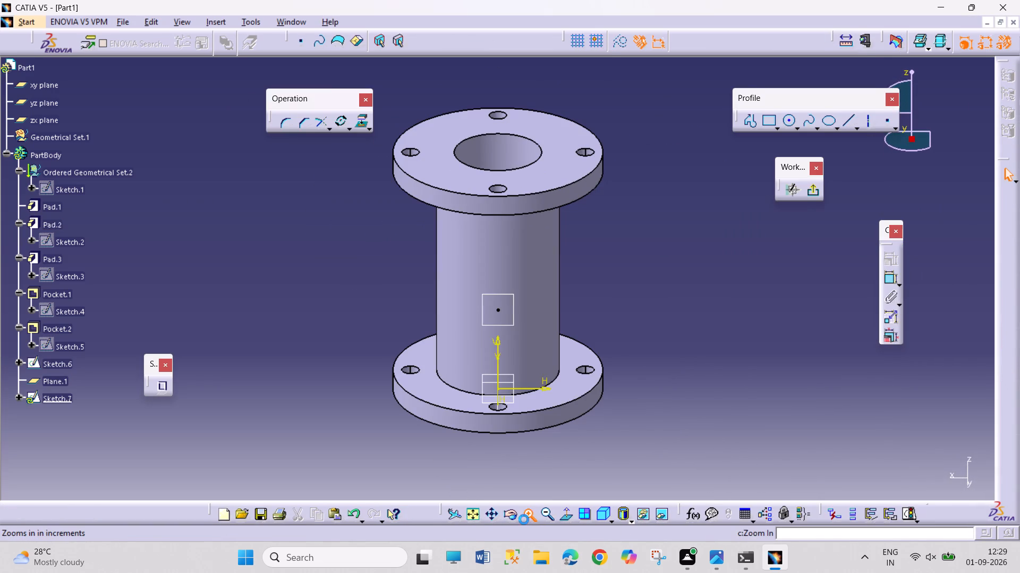
pyautogui.click(524, 519)
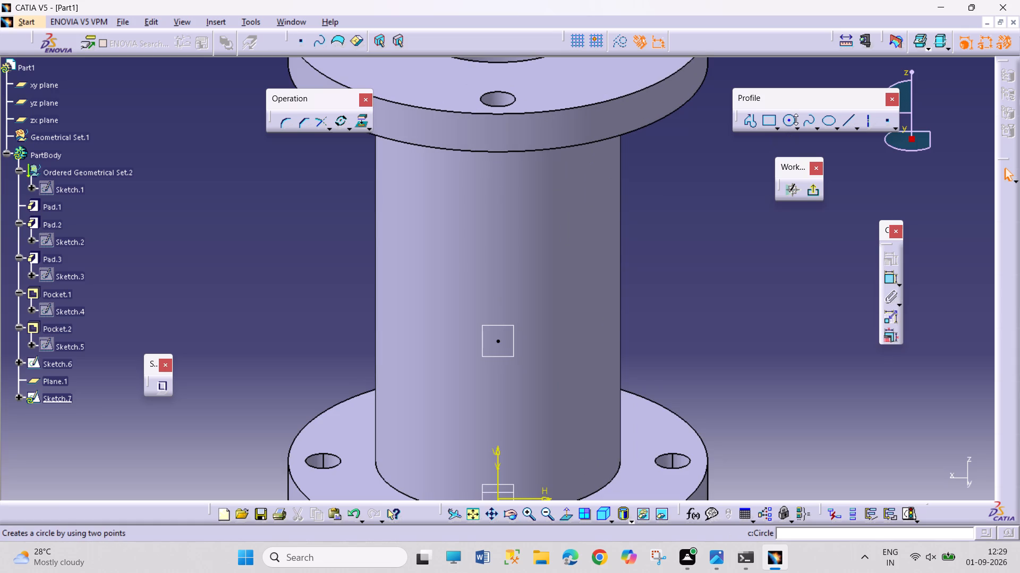
pyautogui.click(789, 119)
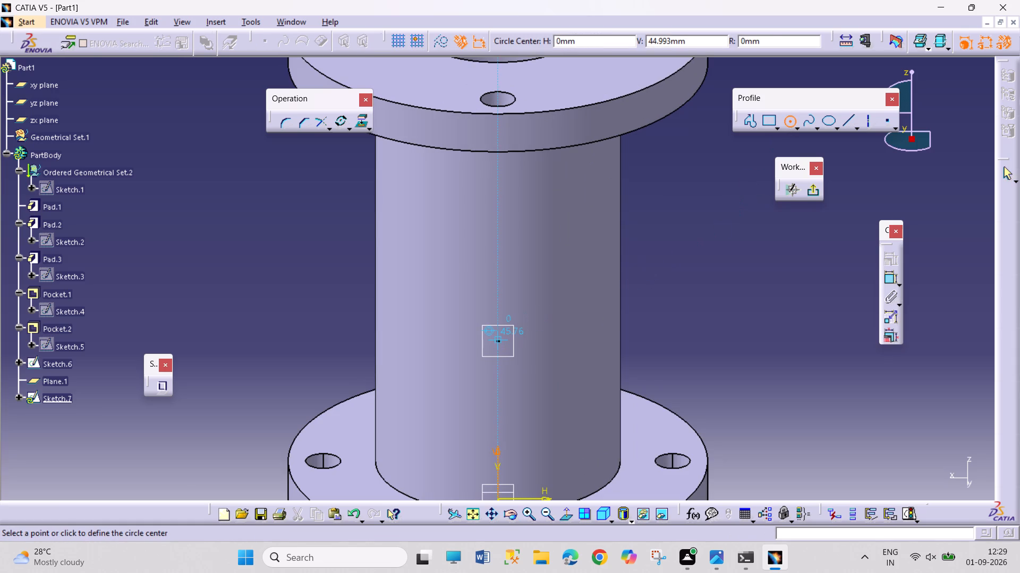
pyautogui.click(499, 340)
pyautogui.moveTo(554, 386); pyautogui.dragTo(559, 386)
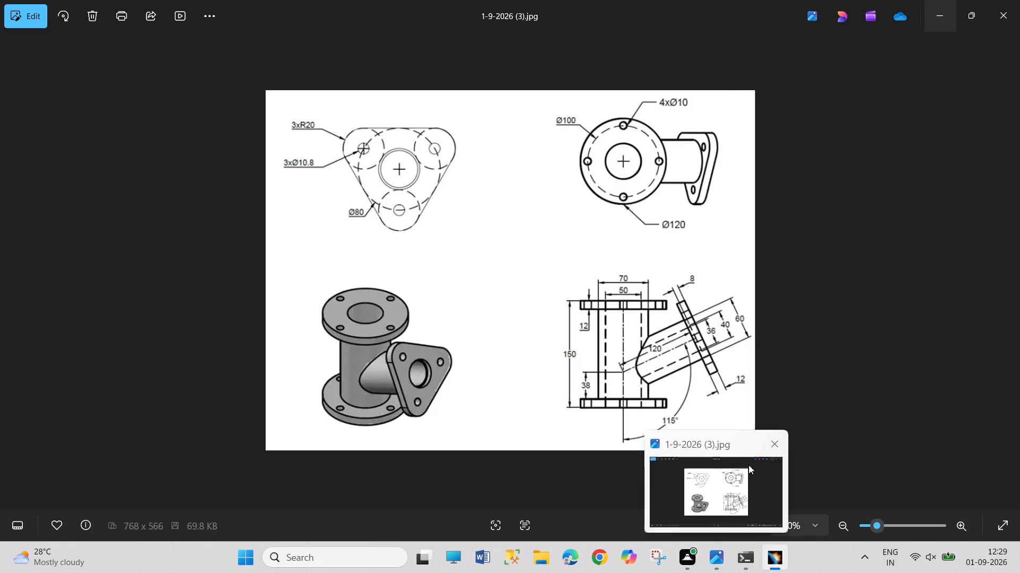
# Dimension the circle's diameter, set it to 60 mm, and exit the sketch.
pyautogui.click(893, 277)
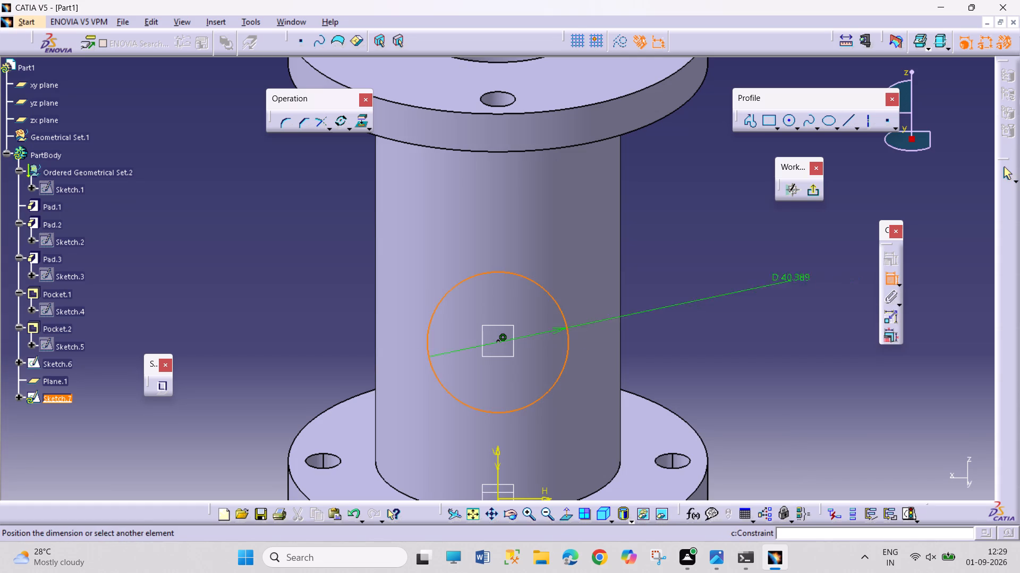
pyautogui.click(738, 280)
pyautogui.click(749, 280)
pyautogui.click(749, 280)
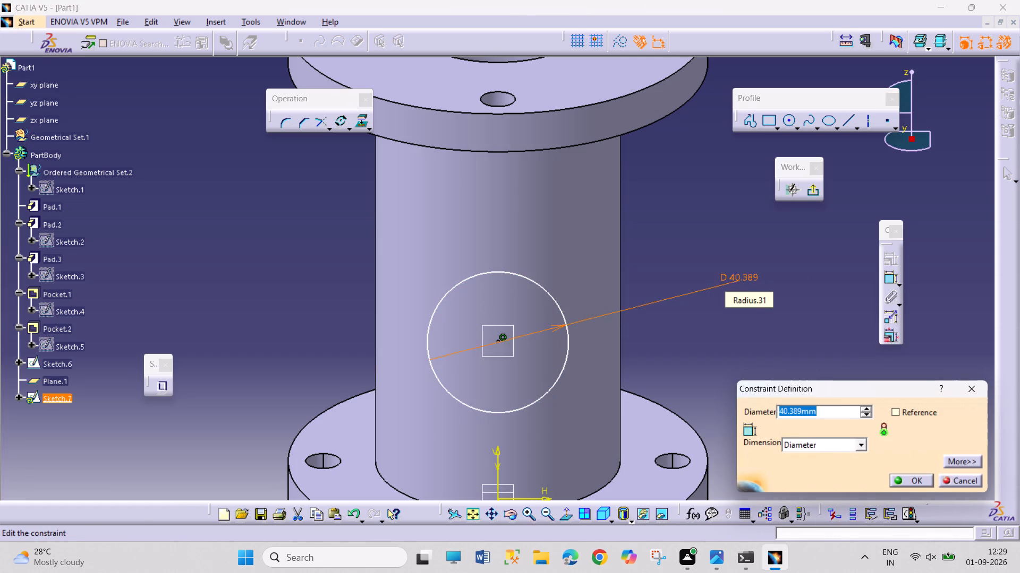
pyautogui.write('60')
pyautogui.press('Return')
pyautogui.click(805, 355)
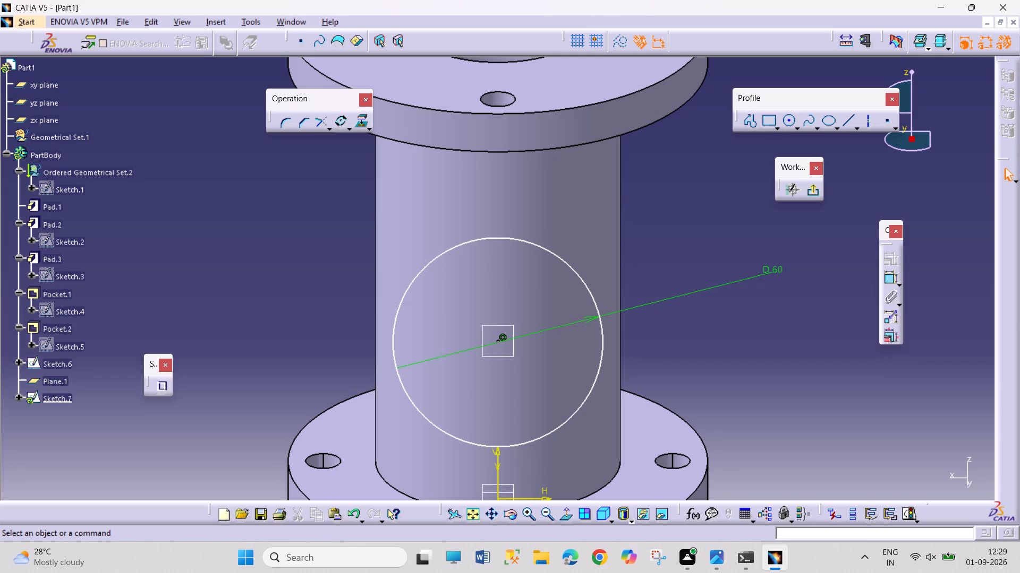
pyautogui.click(818, 193)
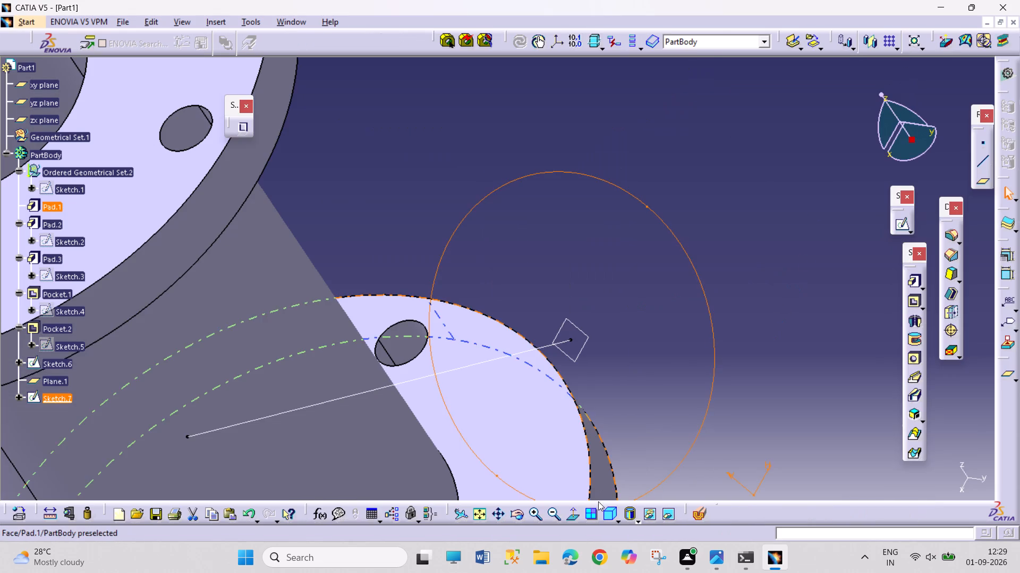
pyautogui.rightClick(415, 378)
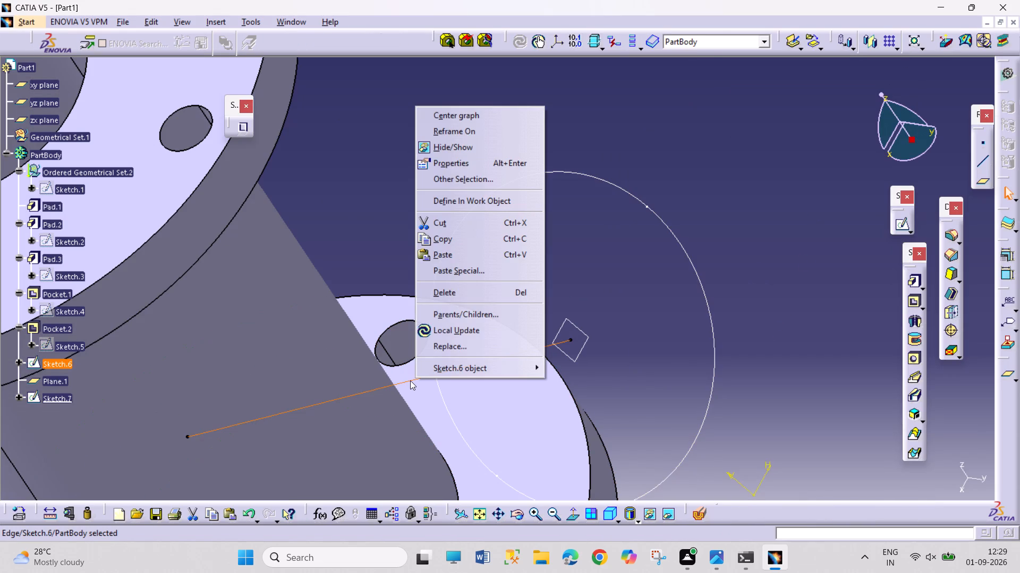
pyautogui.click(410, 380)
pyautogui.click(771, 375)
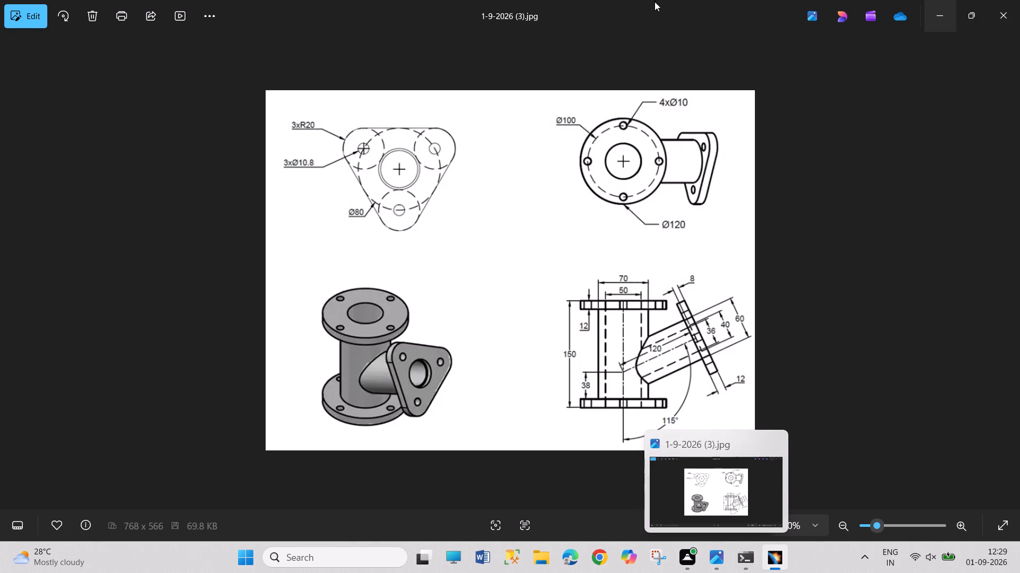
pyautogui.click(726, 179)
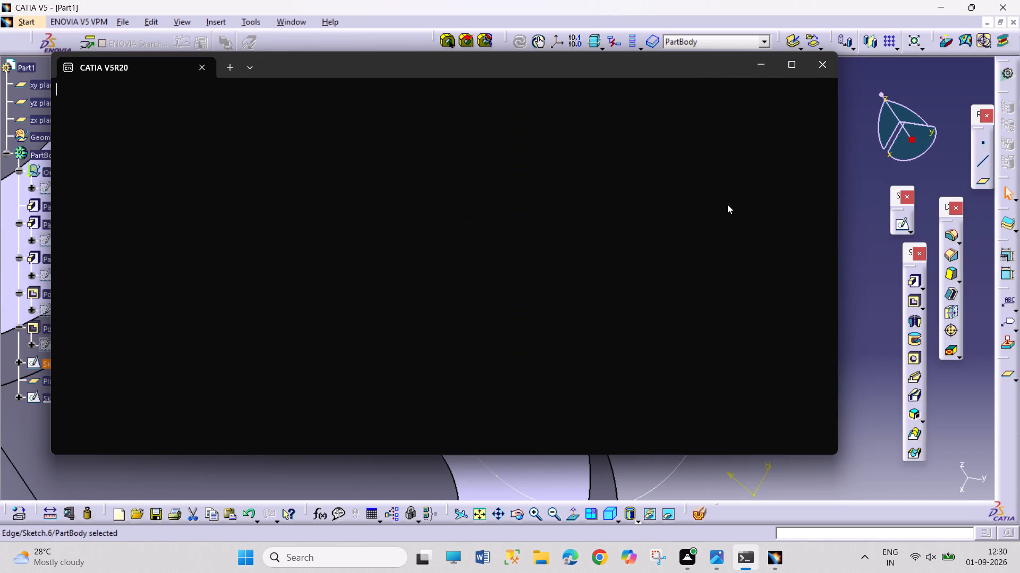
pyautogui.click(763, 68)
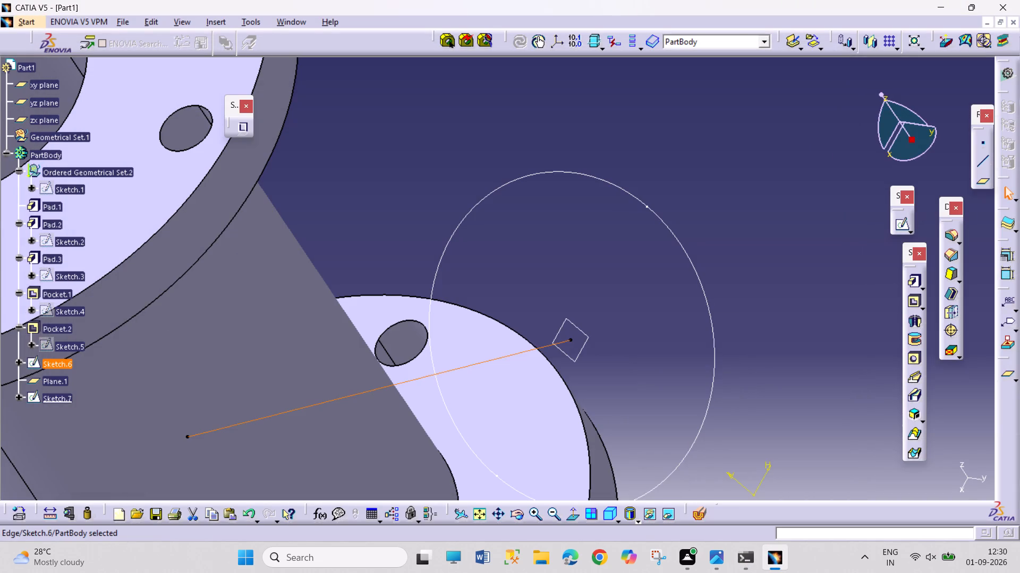
# Reopen the branch line's sketch, convert the slanted line to a construction element, and exit the sketch.
pyautogui.doubleClick(412, 380)
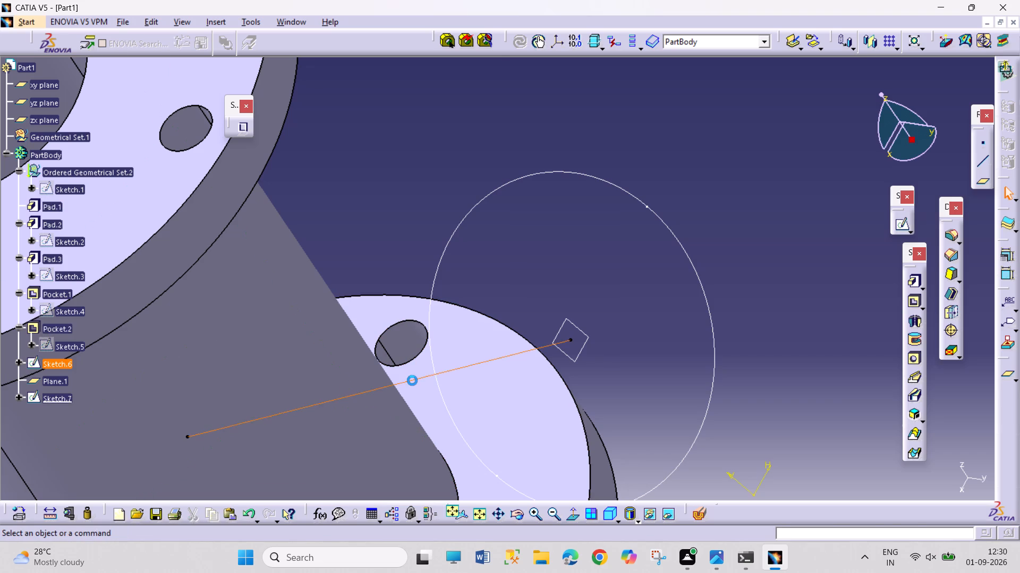
pyautogui.click(457, 412)
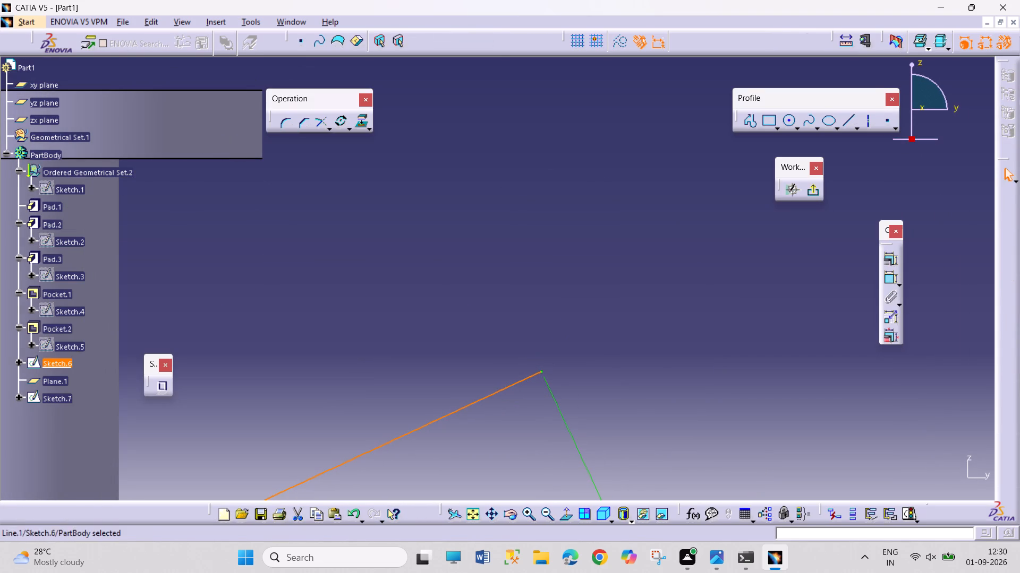
pyautogui.click(614, 44)
pyautogui.moveTo(614, 245); pyautogui.dragTo(652, 325)
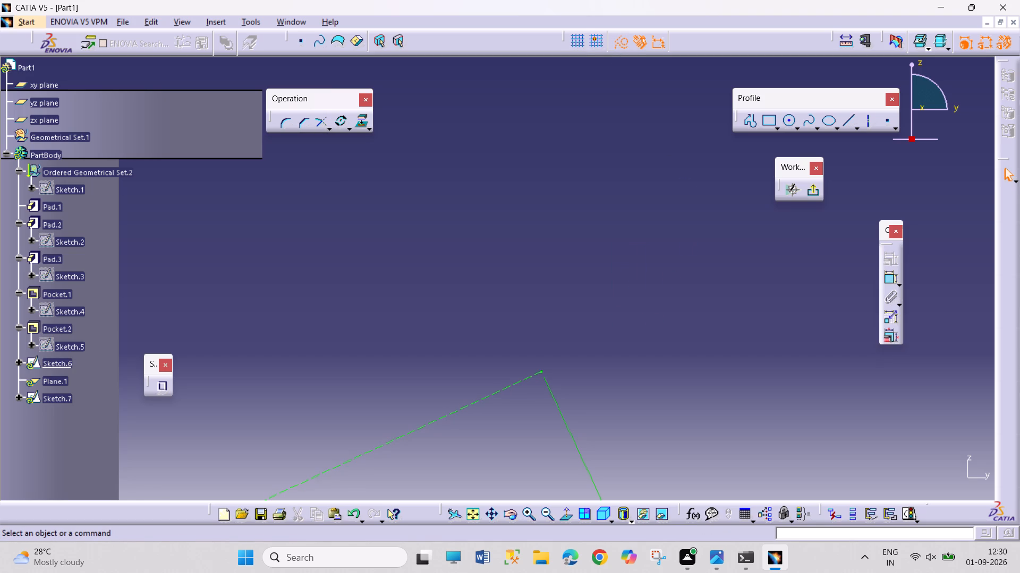
pyautogui.click(623, 47)
pyautogui.moveTo(658, 170); pyautogui.dragTo(719, 278)
pyautogui.click(809, 193)
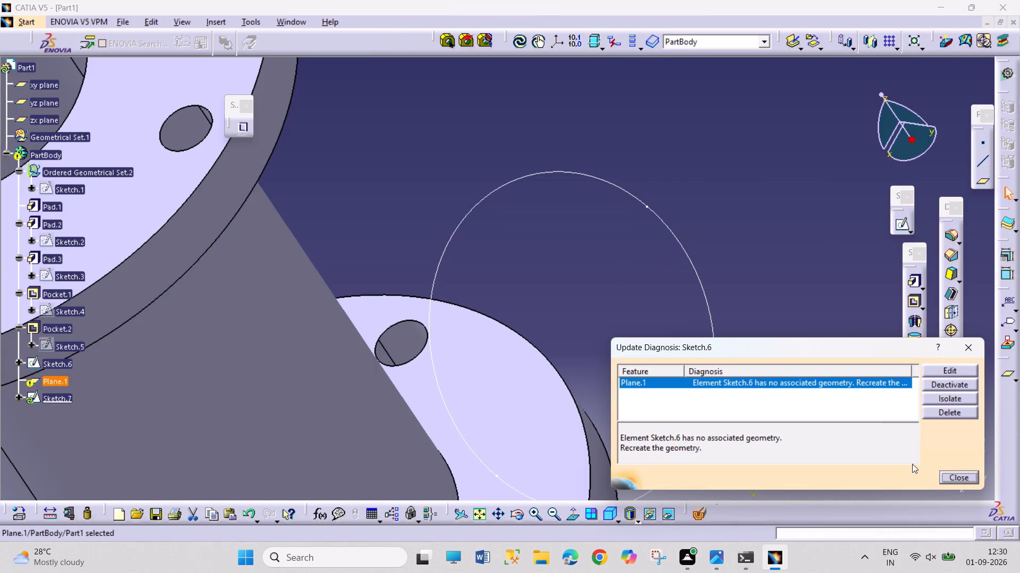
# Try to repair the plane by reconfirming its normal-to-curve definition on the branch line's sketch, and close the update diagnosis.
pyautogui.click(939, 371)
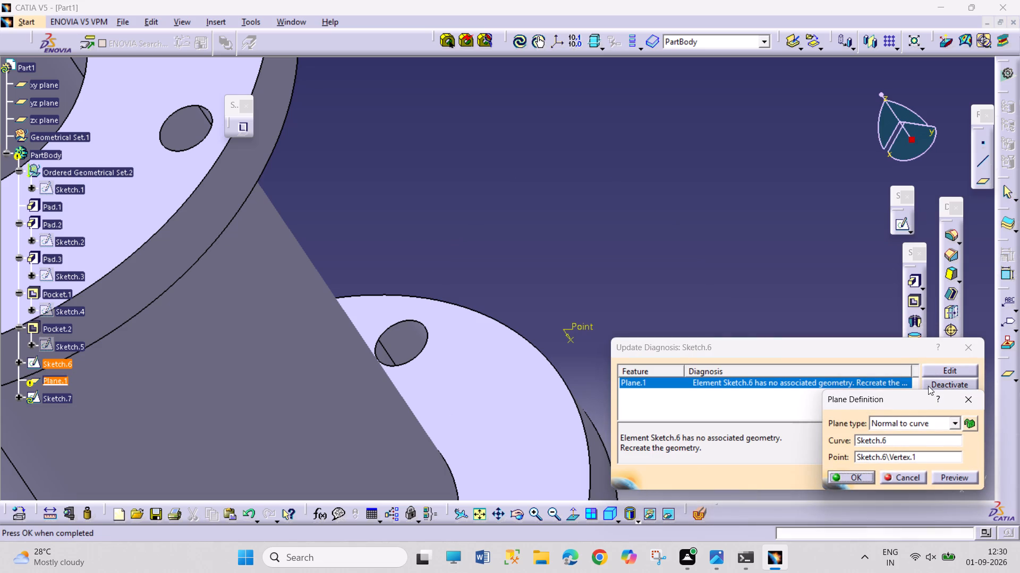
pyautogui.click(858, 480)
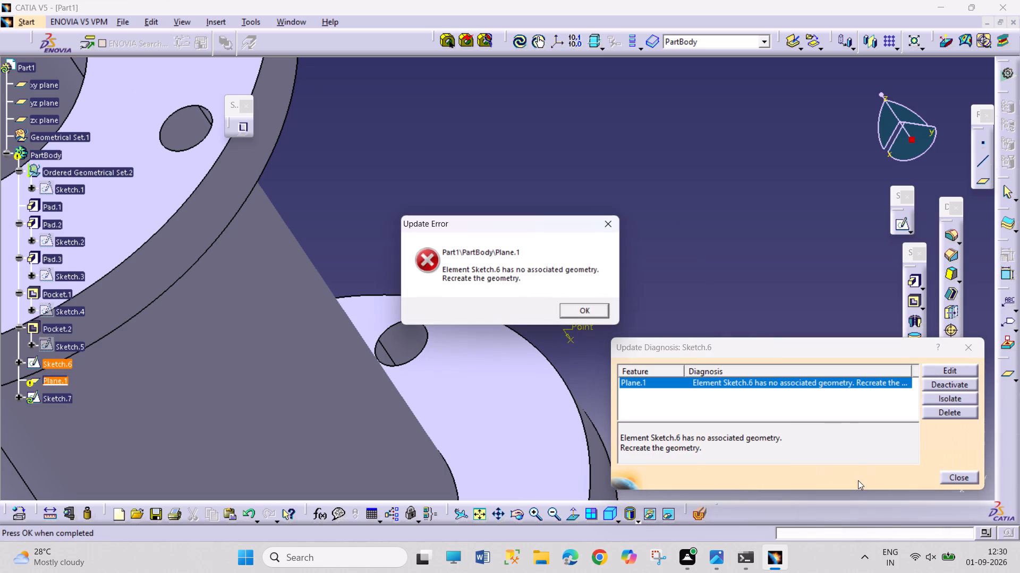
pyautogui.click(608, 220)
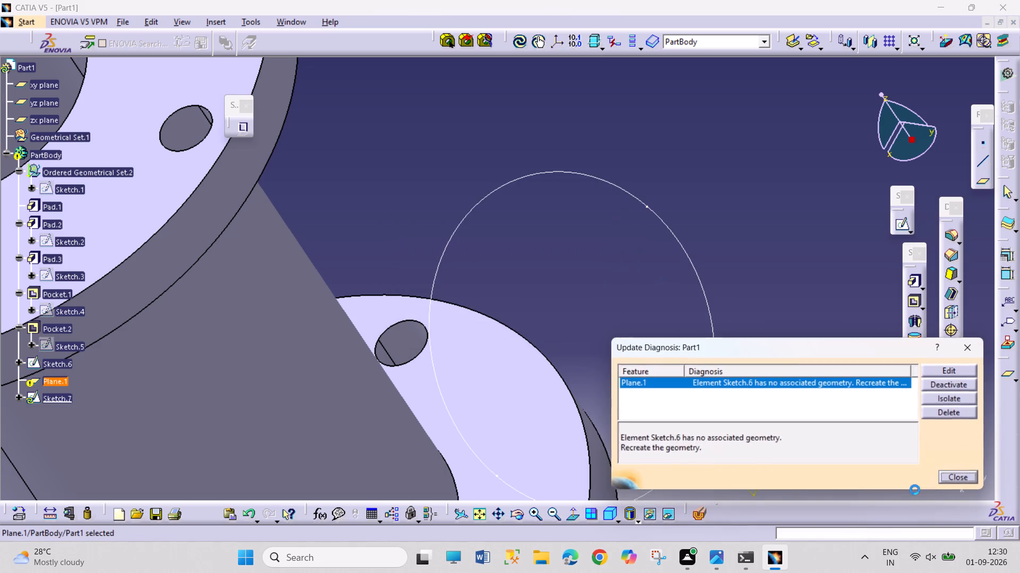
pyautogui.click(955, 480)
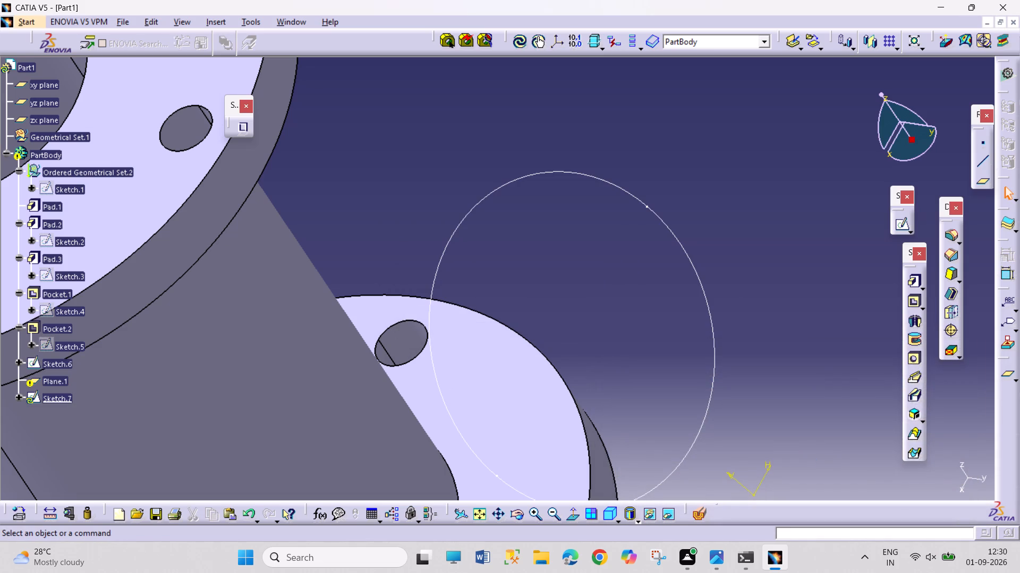
# Try to pad the 60 mm circle in the reversed direction with the Up to next limit, and close the update diagnosis.
pyautogui.click(911, 279)
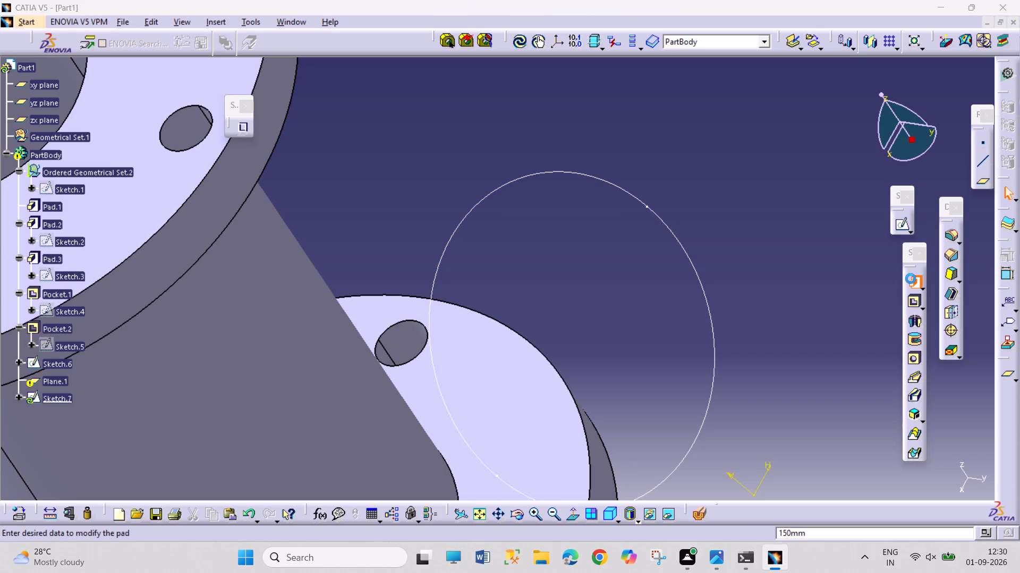
pyautogui.click(702, 283)
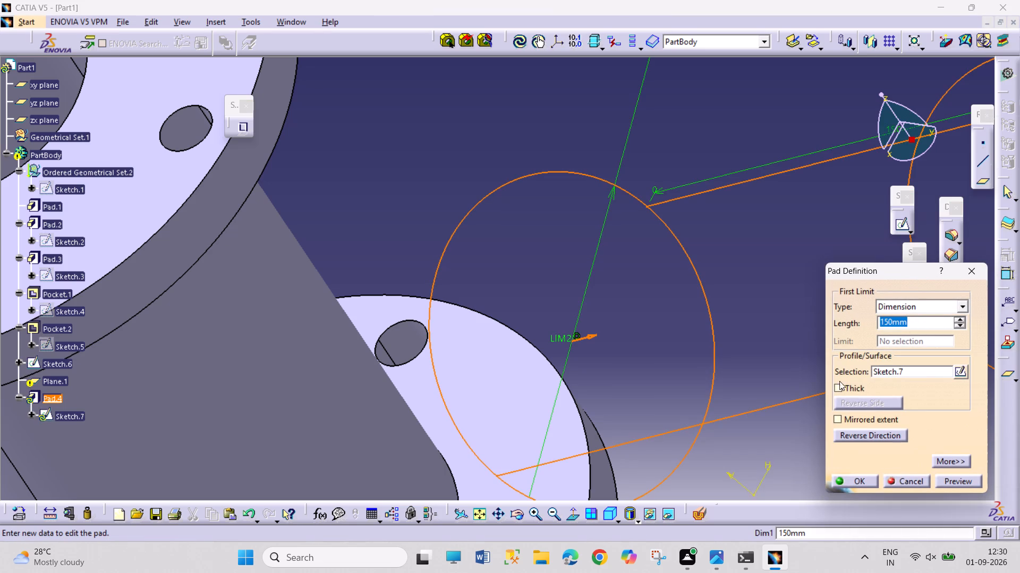
pyautogui.click(854, 437)
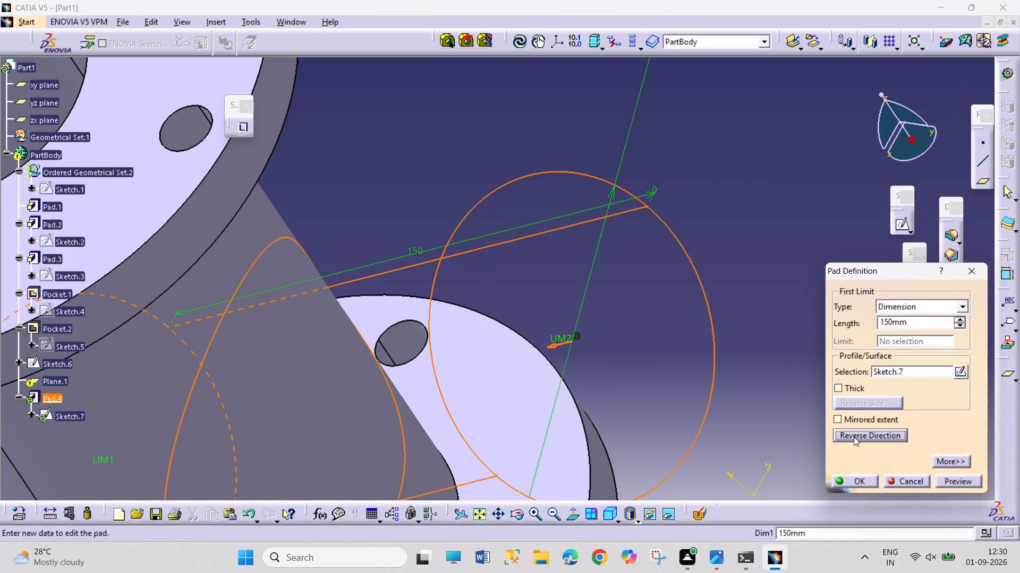
pyautogui.click(957, 308)
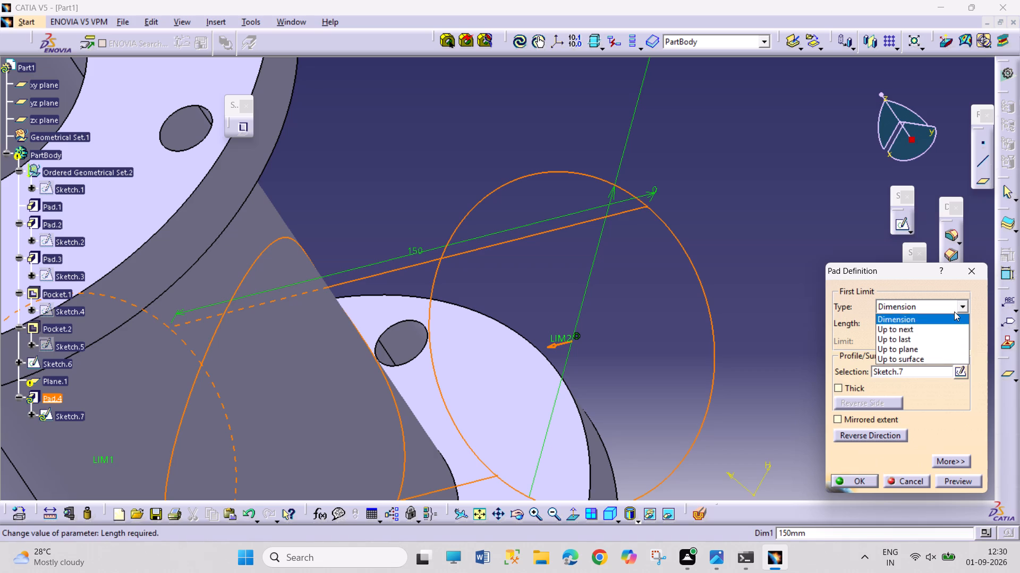
pyautogui.click(937, 333)
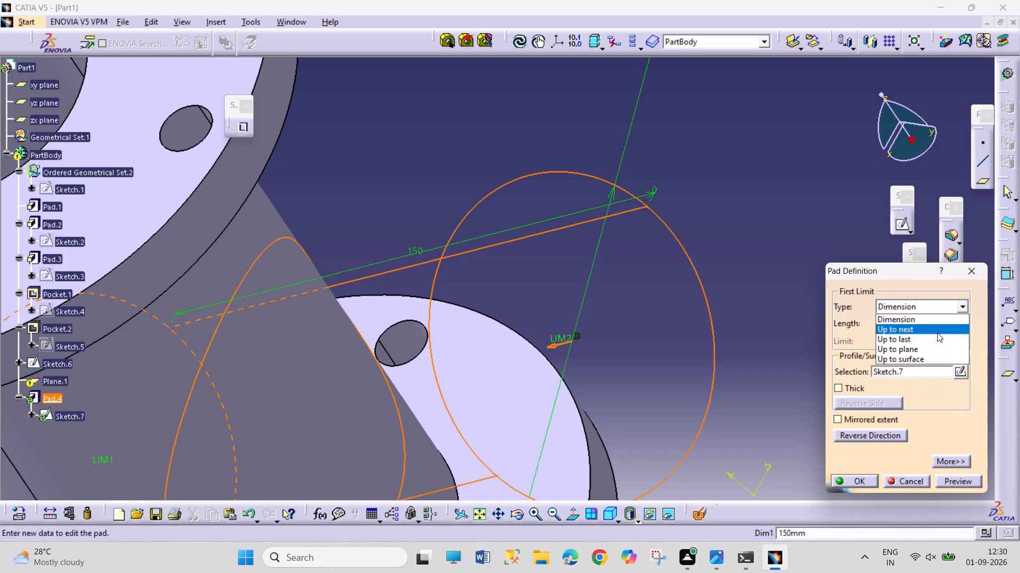
pyautogui.click(853, 481)
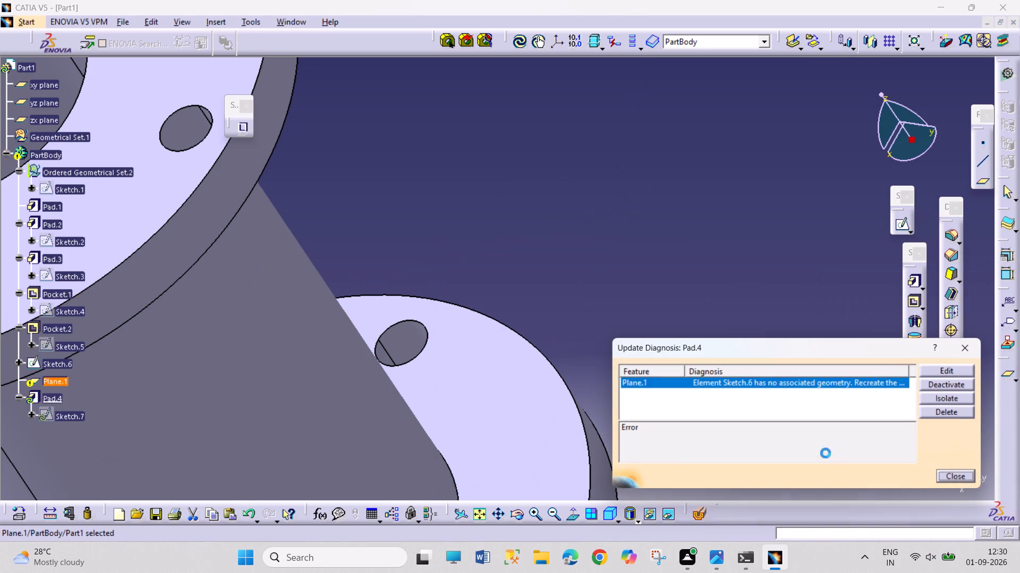
pyautogui.click(967, 345)
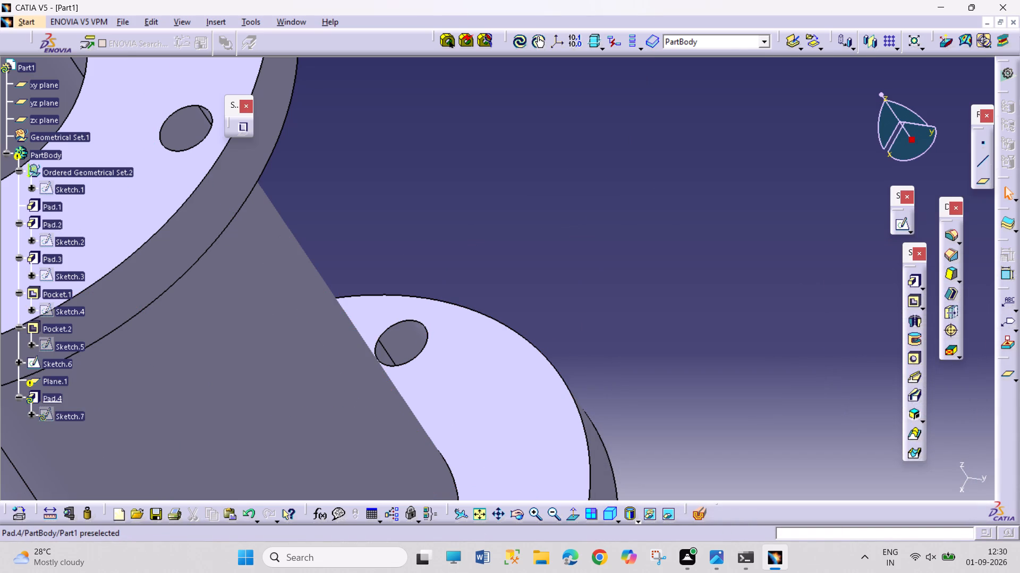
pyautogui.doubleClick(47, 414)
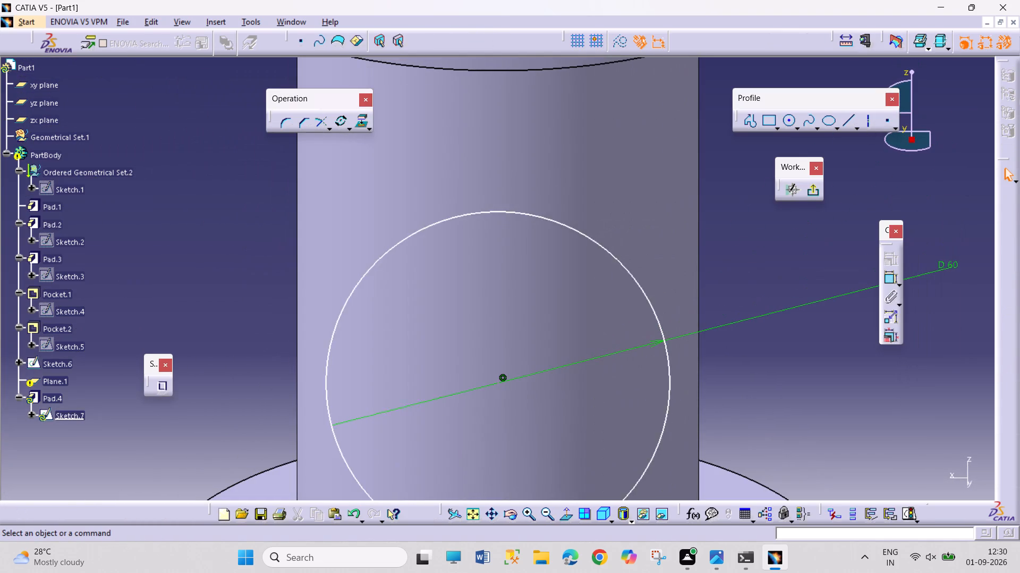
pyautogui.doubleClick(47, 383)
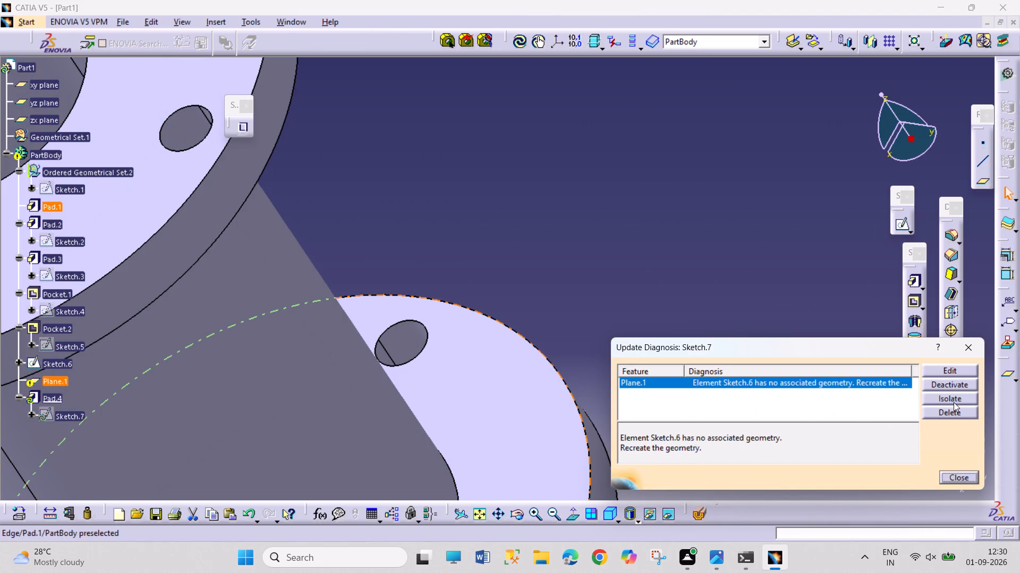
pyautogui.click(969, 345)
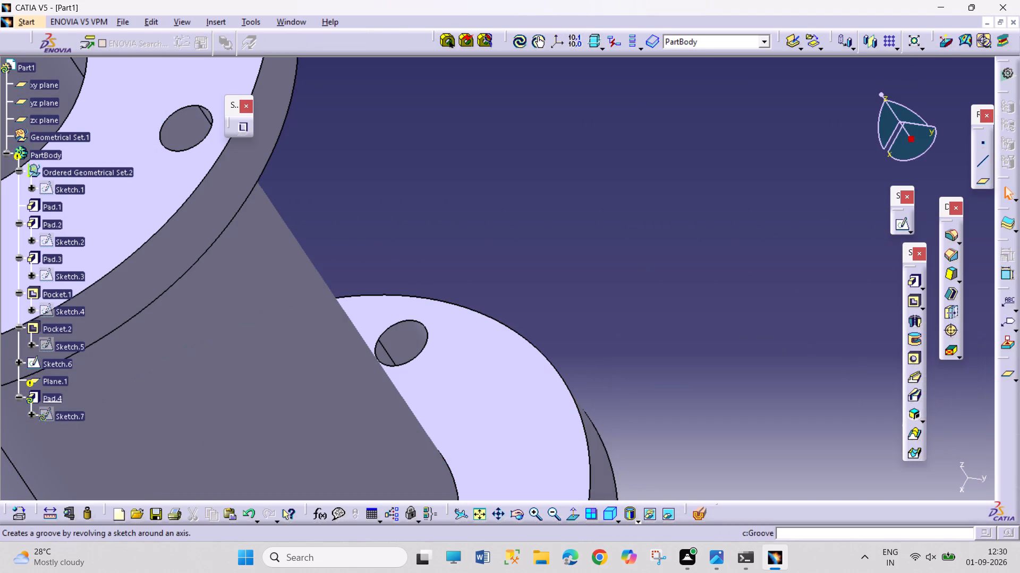
# Delete the branch pad with its circle sketch, and delete the broken plane that carried them.
pyautogui.rightClick(46, 396)
pyautogui.click(88, 308)
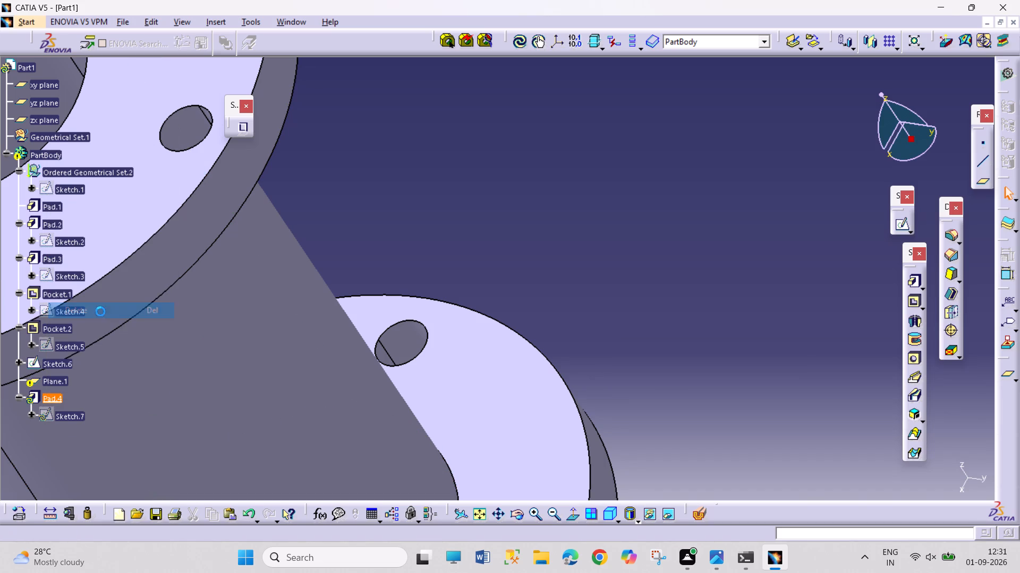
pyautogui.click(903, 470)
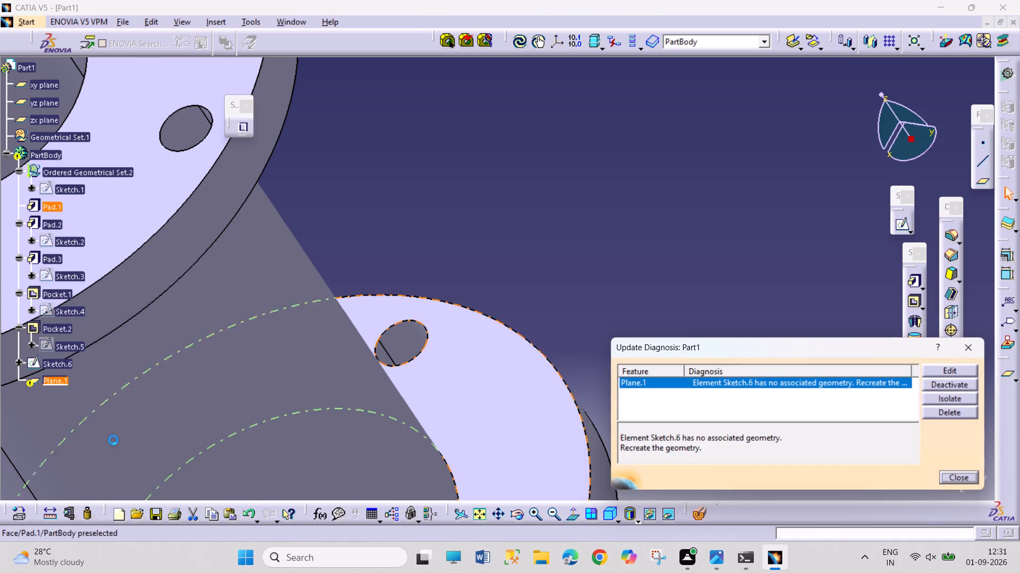
pyautogui.click(959, 412)
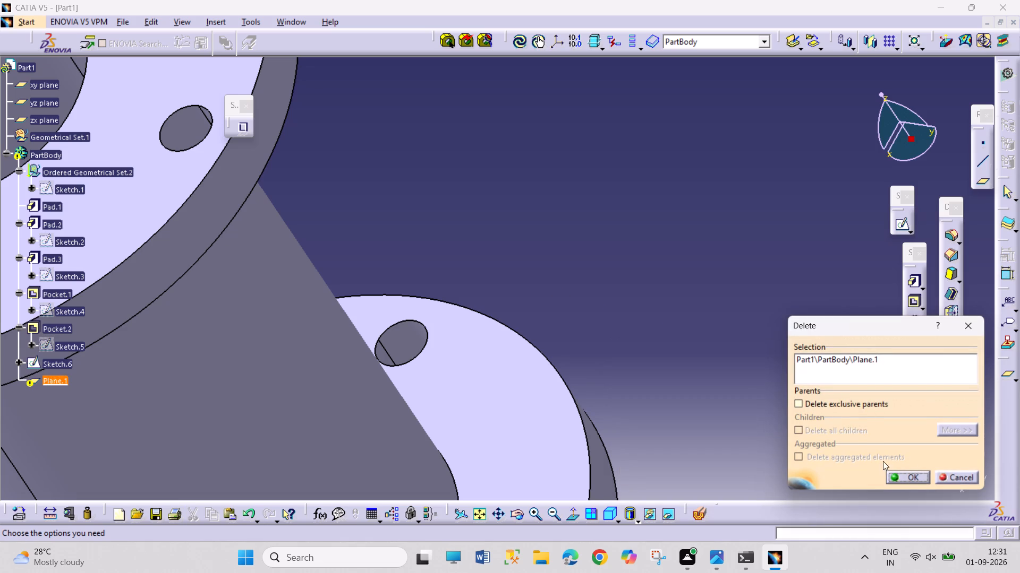
pyautogui.click(903, 479)
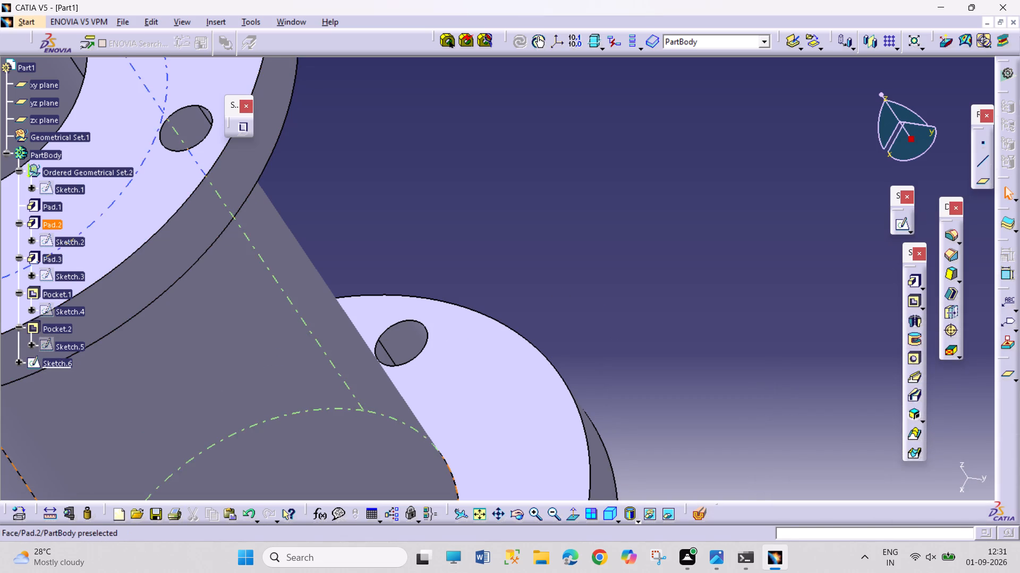
# On the yz plane, sketch a slanted axis line about 112 mm long, rising from the main pipe's centreline outward past its wall.
pyautogui.scroll(2, 352, 304)
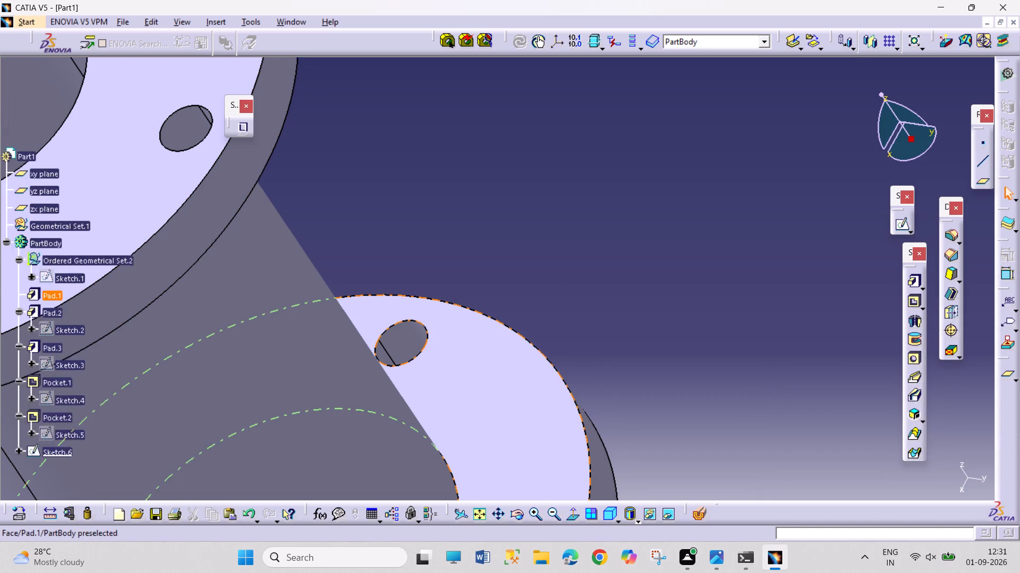
pyautogui.scroll(1, 352, 304)
pyautogui.scroll(-3, 353, 304)
pyautogui.moveTo(656, 329); pyautogui.dragTo(783, 160, button='middle')
pyautogui.keyDown('ctrl'); pyautogui.moveTo(796, 184); pyautogui.dragTo(776, 271, button='middle'); pyautogui.keyUp('ctrl')
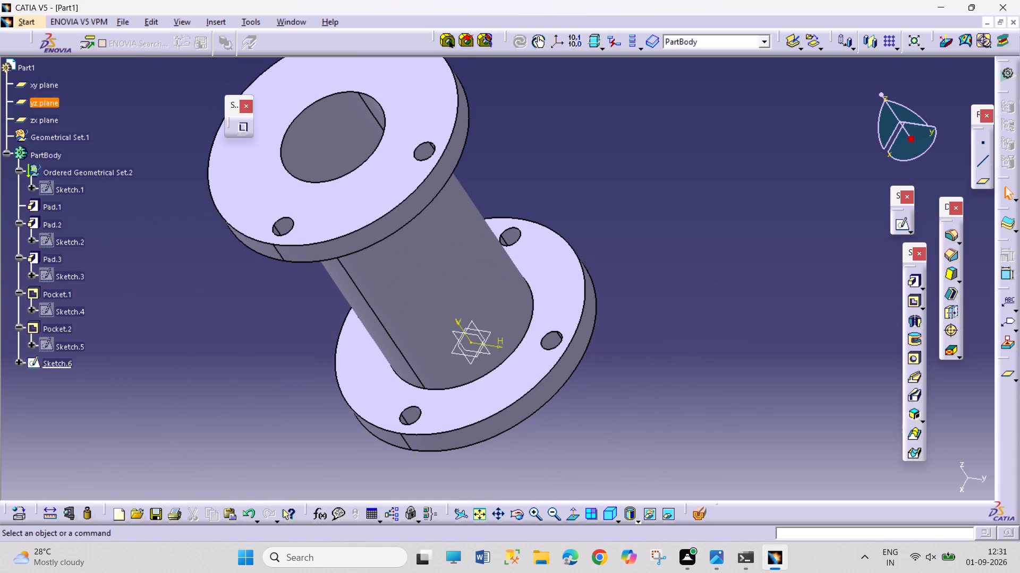
pyautogui.click(489, 355)
pyautogui.click(904, 225)
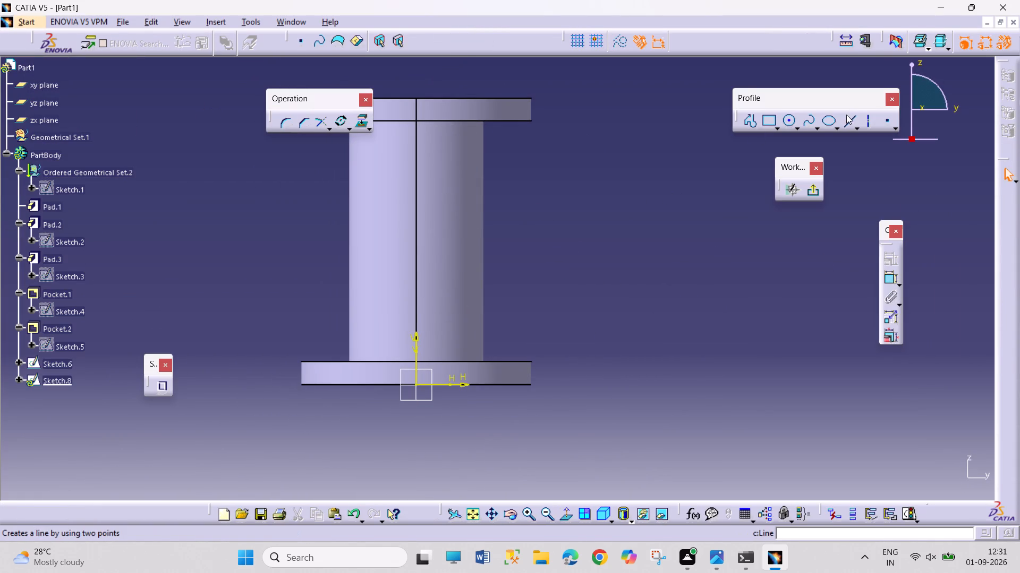
pyautogui.click(868, 125)
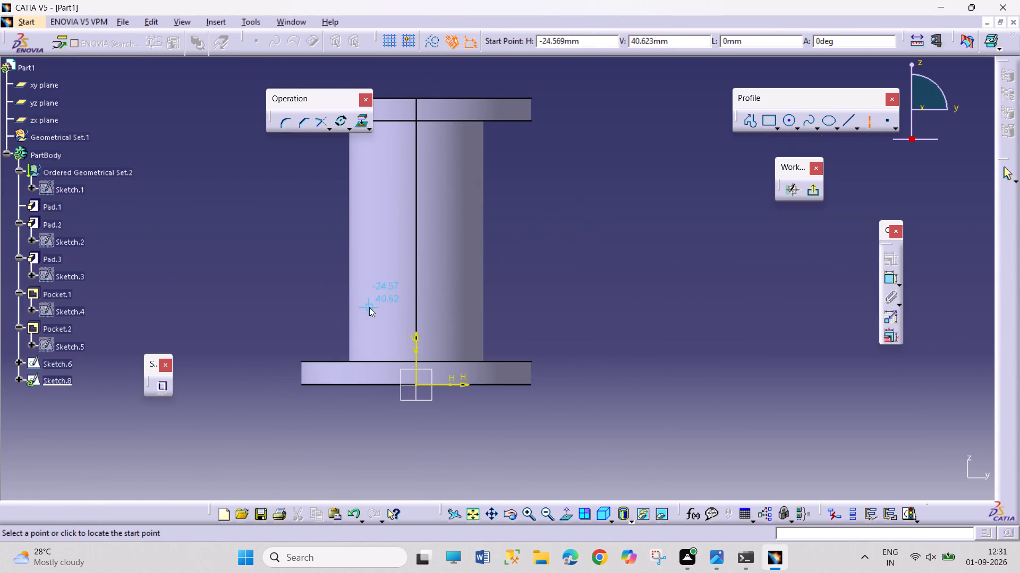
pyautogui.click(415, 255)
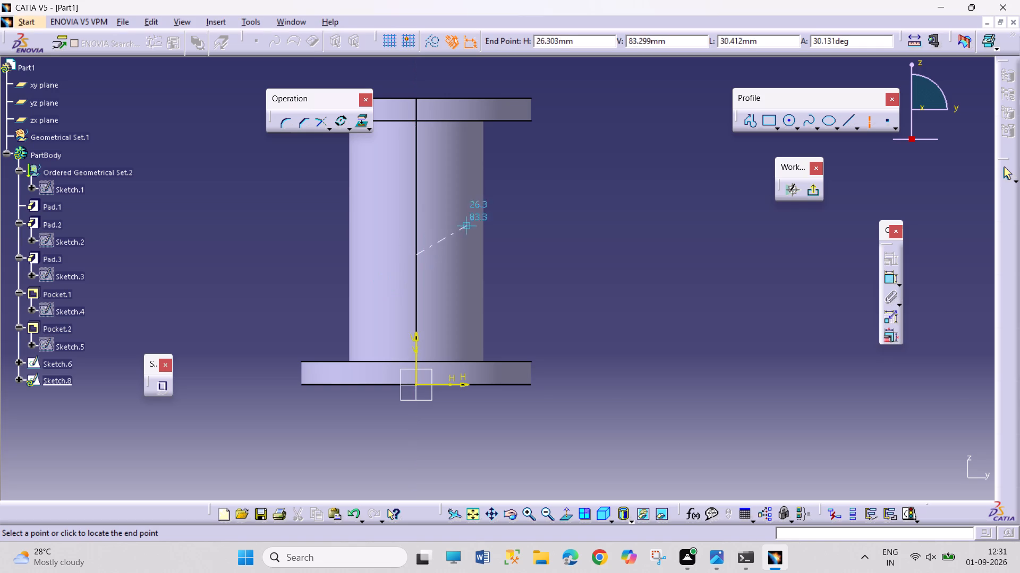
pyautogui.click(616, 172)
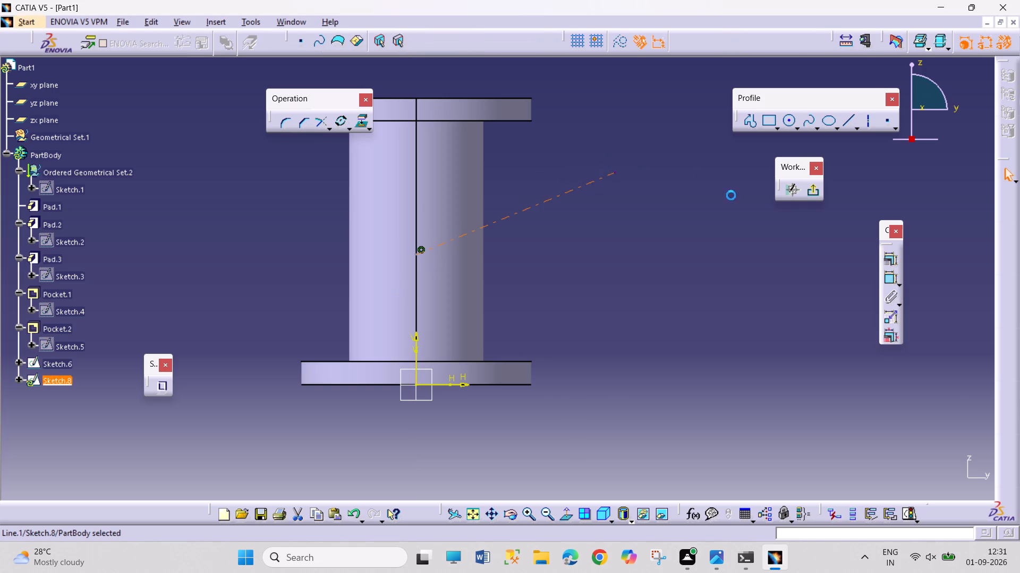
# Dimension the slanted axis line's length and set it to 120 mm.
pyautogui.click(888, 278)
pyautogui.click(556, 166)
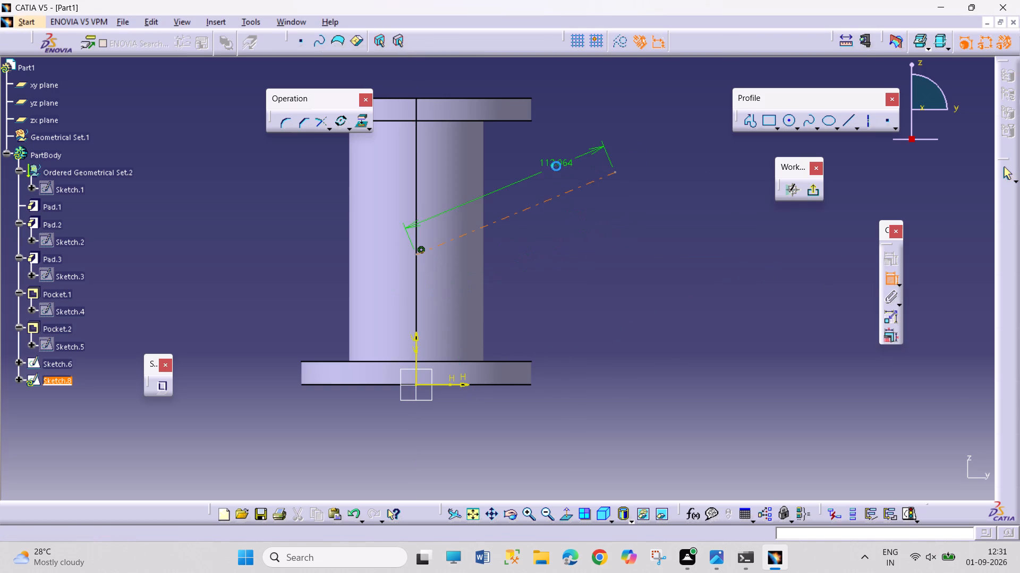
pyautogui.doubleClick(558, 163)
pyautogui.write('120')
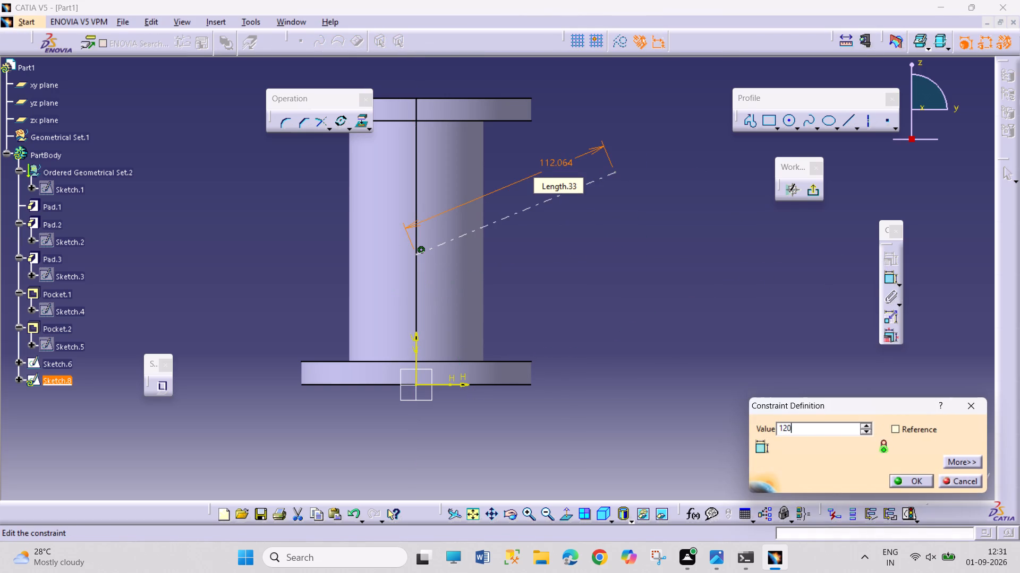
pyautogui.press('Return')
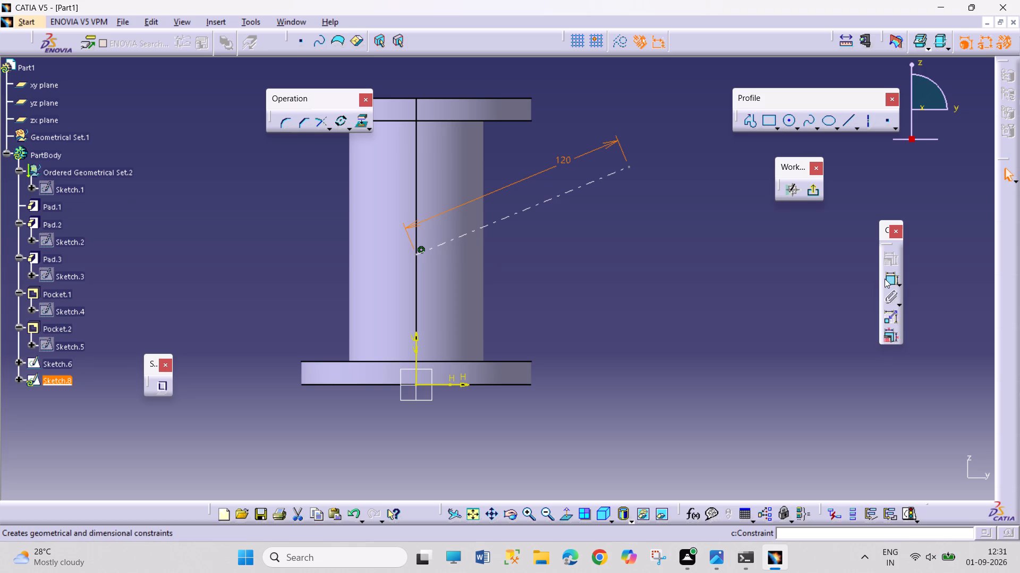
# Dimension the axis line's start height above the lower flange's top face, setting it to 36 mm and correcting it to 38 mm.
pyautogui.click(887, 279)
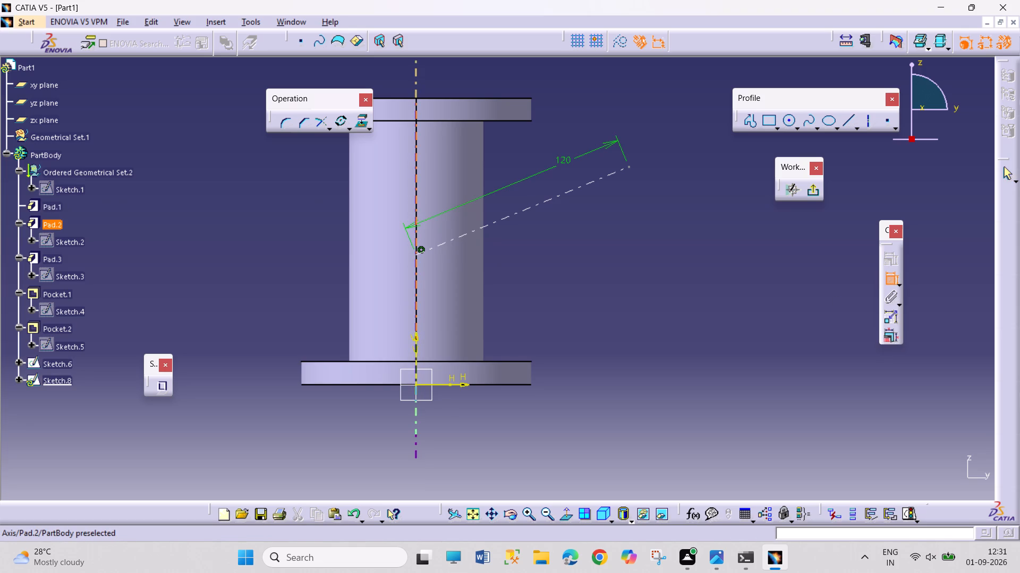
pyautogui.click(506, 361)
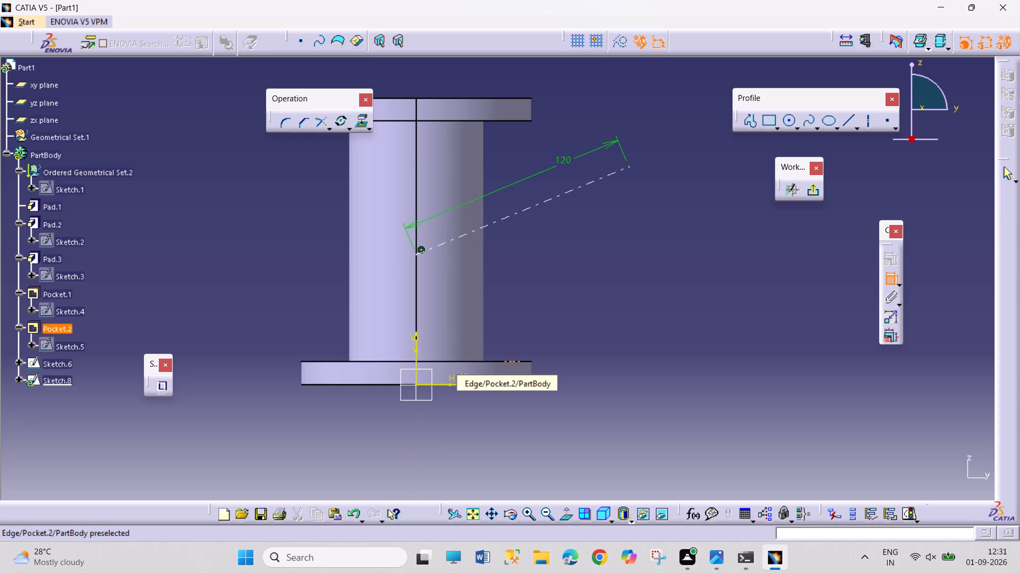
pyautogui.click(415, 255)
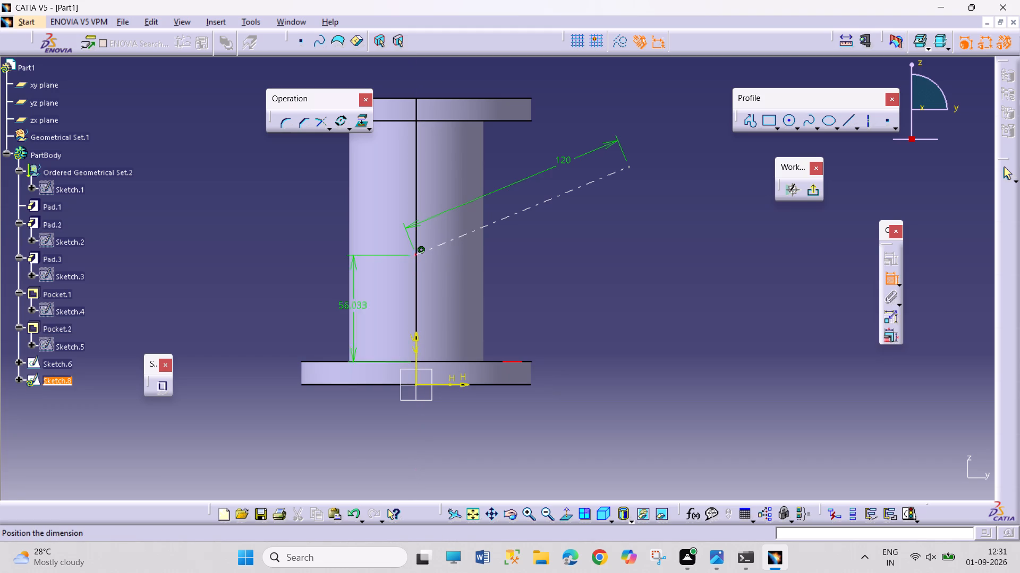
pyautogui.click(534, 294)
pyautogui.doubleClick(537, 292)
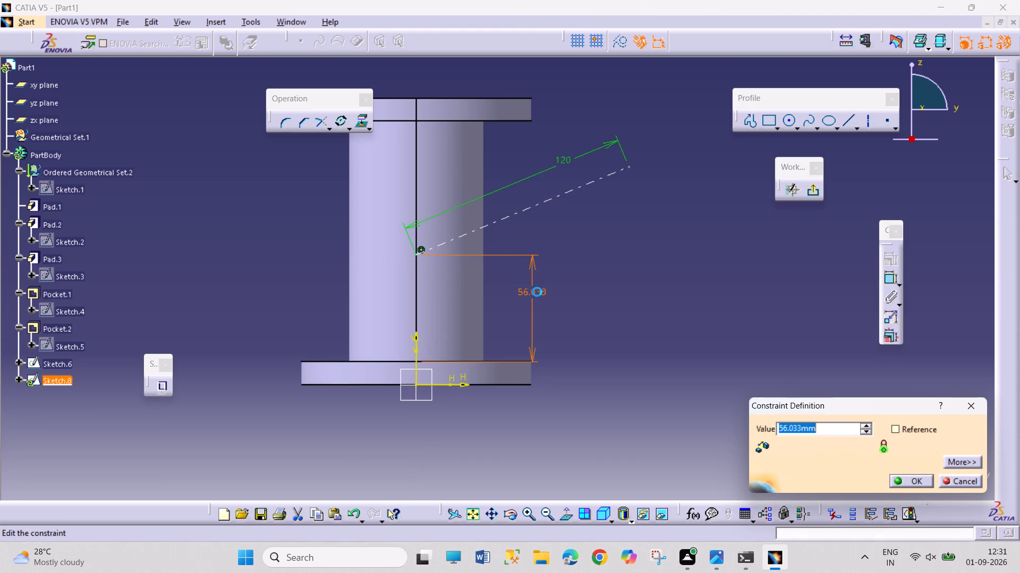
pyautogui.write('36')
pyautogui.press('Return')
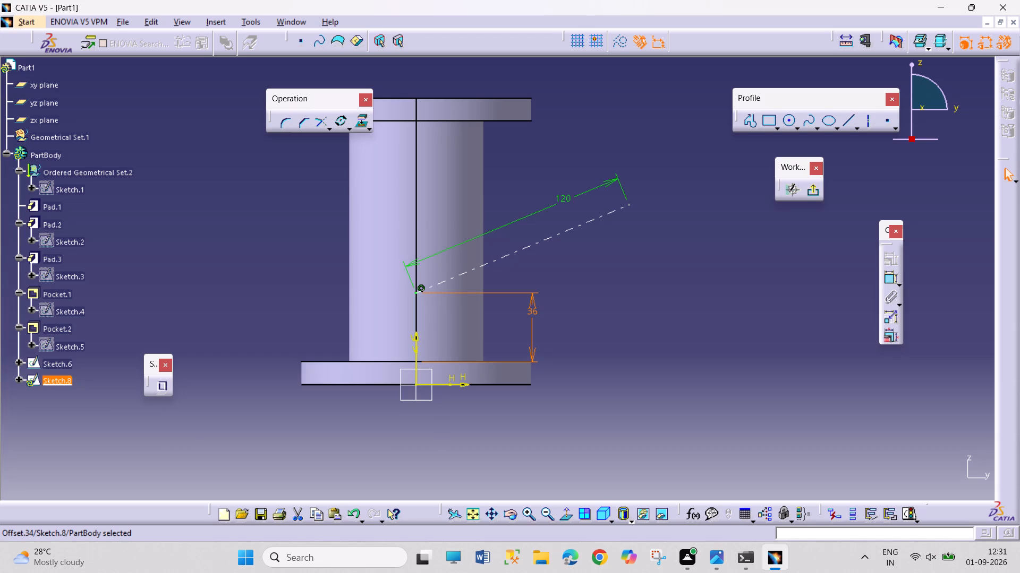
pyautogui.doubleClick(536, 313)
pyautogui.write('38')
pyautogui.press('Return')
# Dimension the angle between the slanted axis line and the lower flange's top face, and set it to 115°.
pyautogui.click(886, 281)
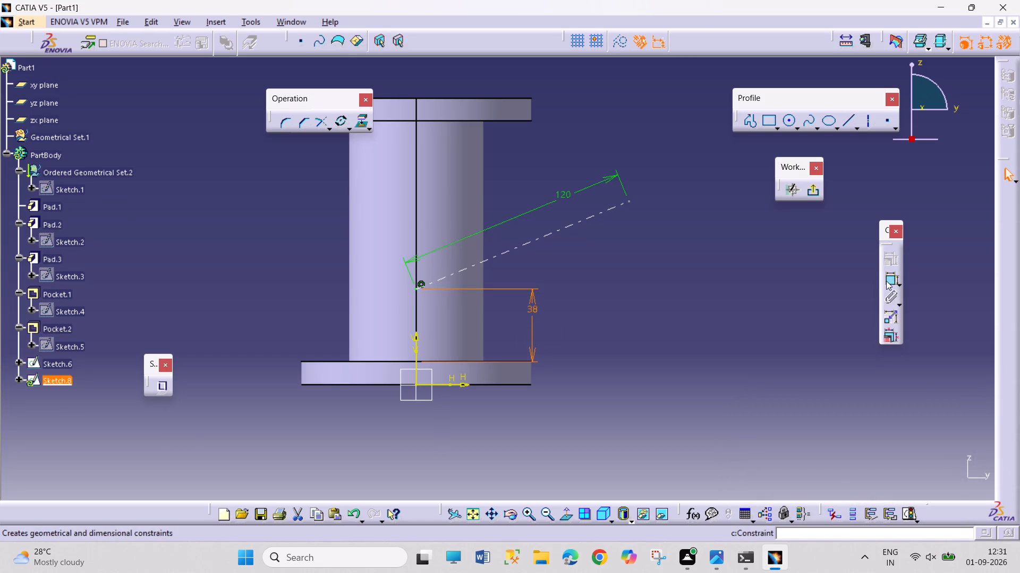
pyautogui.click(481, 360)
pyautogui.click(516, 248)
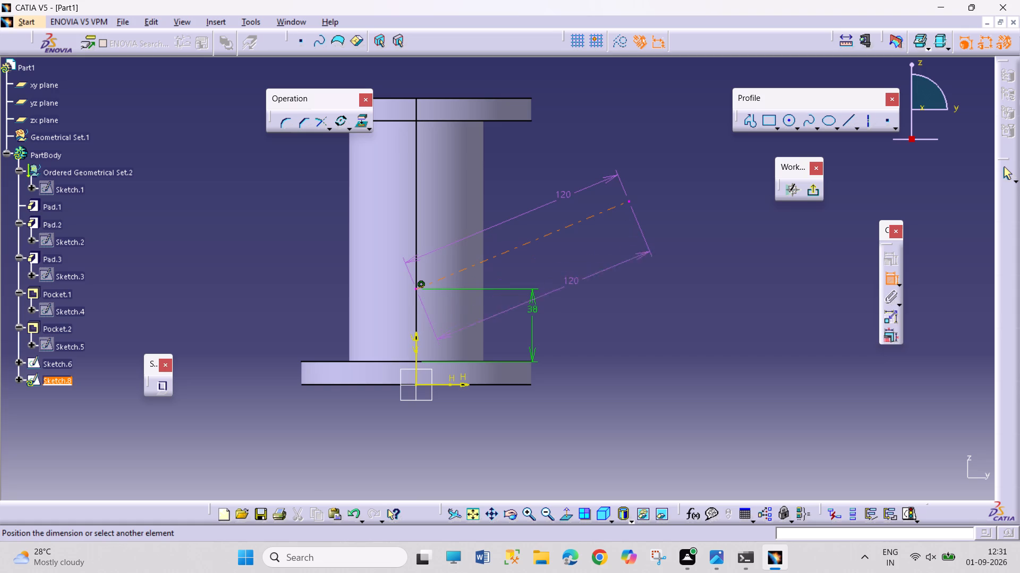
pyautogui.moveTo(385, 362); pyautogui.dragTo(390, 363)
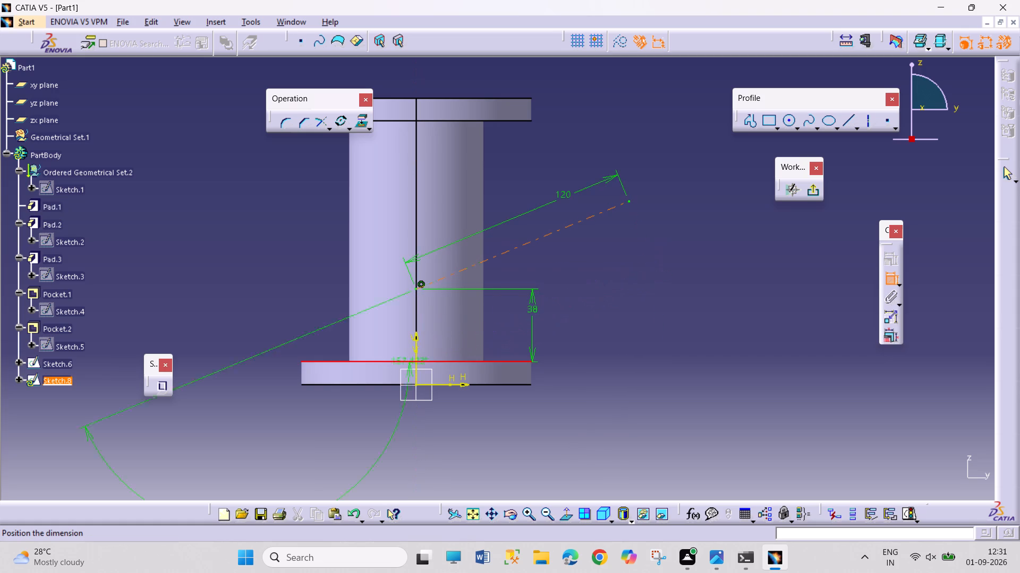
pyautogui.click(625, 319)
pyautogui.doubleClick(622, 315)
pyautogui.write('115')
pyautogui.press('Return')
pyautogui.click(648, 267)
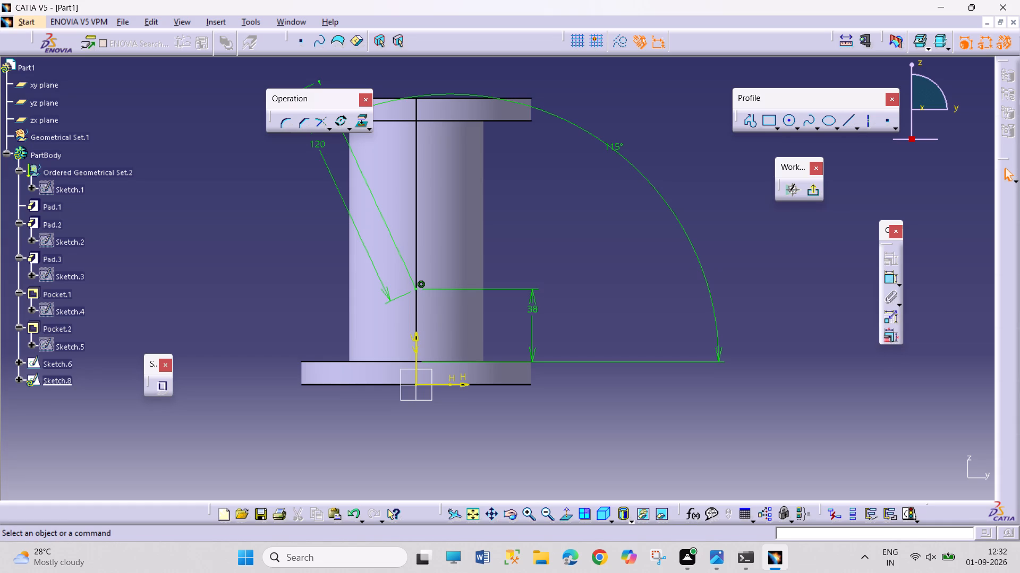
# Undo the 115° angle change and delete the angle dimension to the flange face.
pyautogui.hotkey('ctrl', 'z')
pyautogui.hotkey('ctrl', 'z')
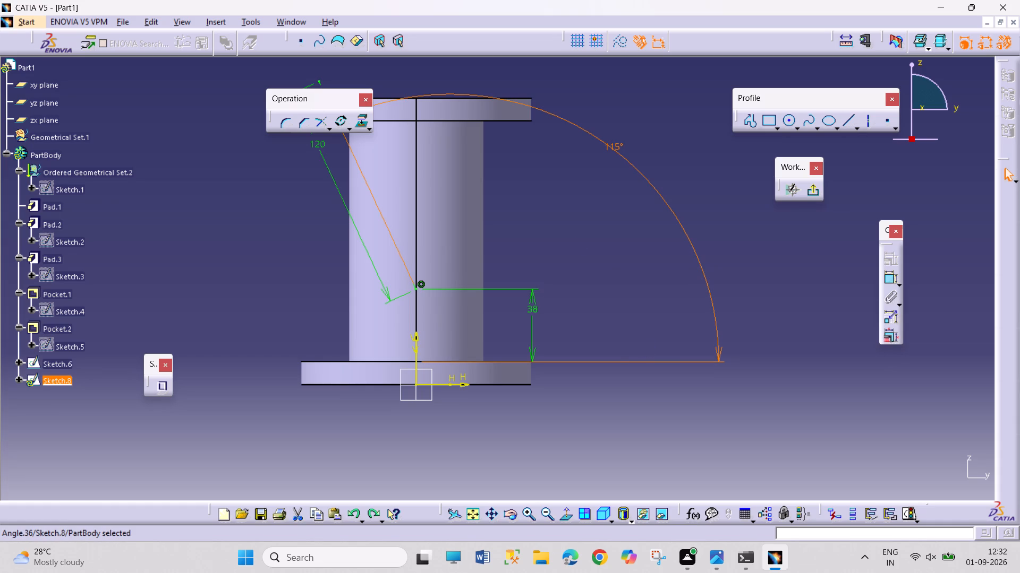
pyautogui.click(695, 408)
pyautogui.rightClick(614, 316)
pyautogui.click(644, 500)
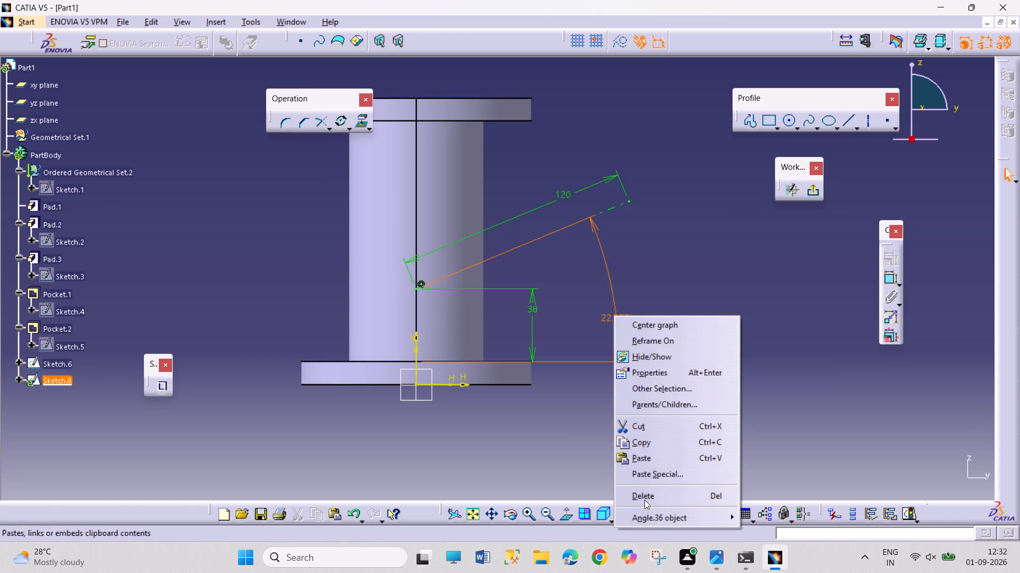
# Dimension the angle between the slanted axis line and the sketch's vertical axis, set it to 115°, and exit the sketch.
pyautogui.click(888, 277)
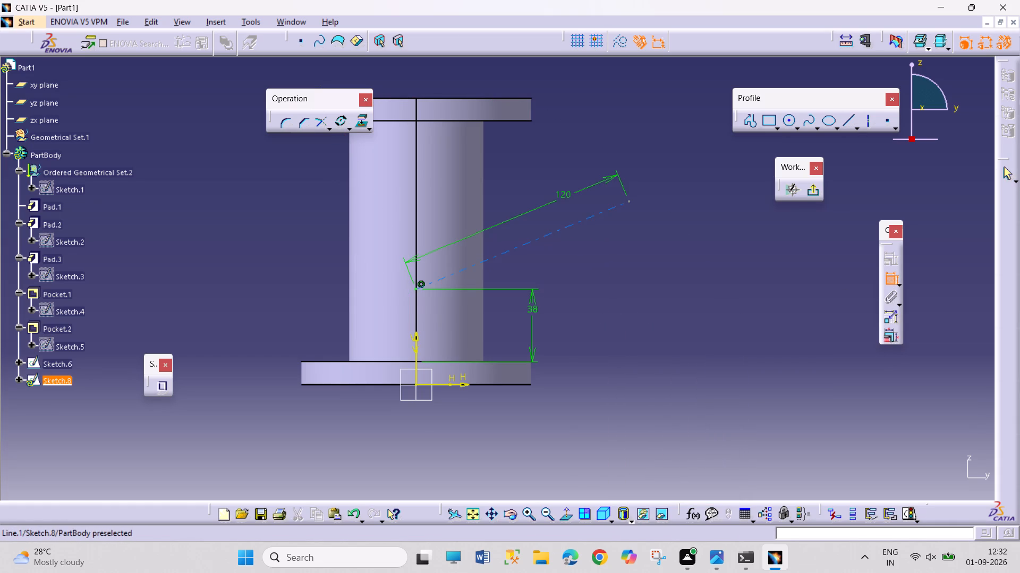
pyautogui.click(566, 228)
pyautogui.click(416, 355)
pyautogui.click(596, 384)
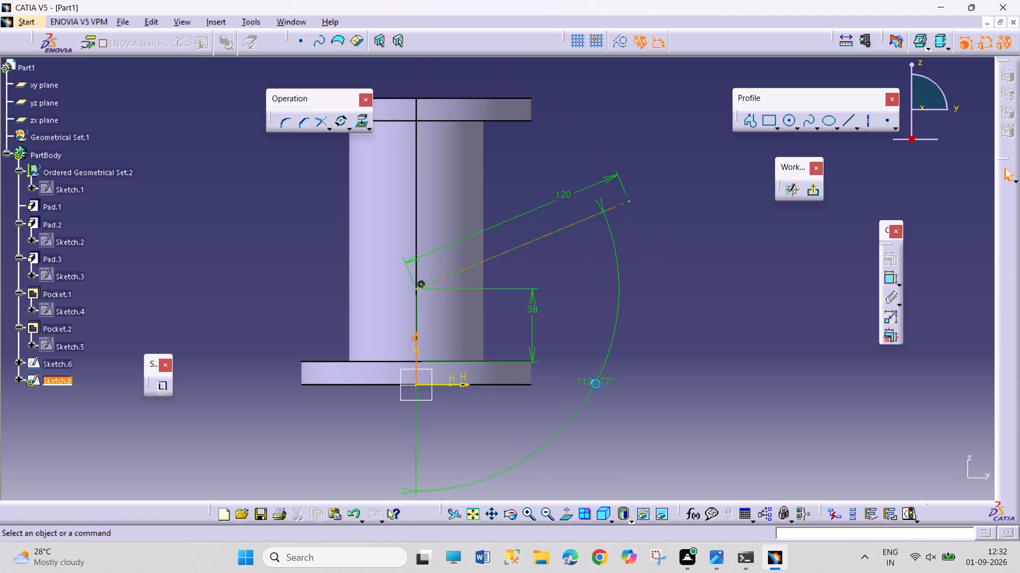
pyautogui.doubleClick(597, 381)
pyautogui.write('115')
pyautogui.press('Return')
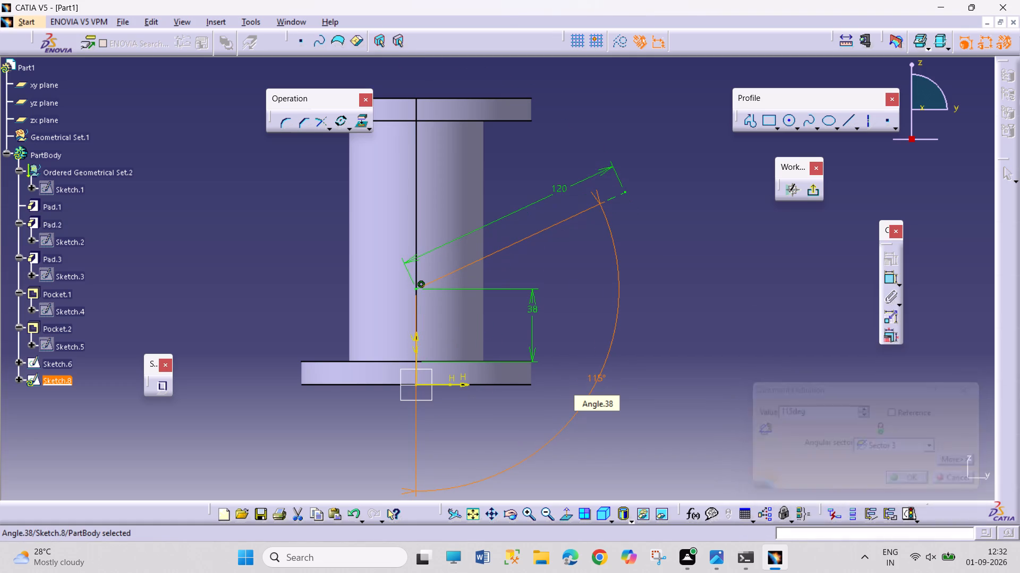
pyautogui.click(703, 348)
pyautogui.click(813, 183)
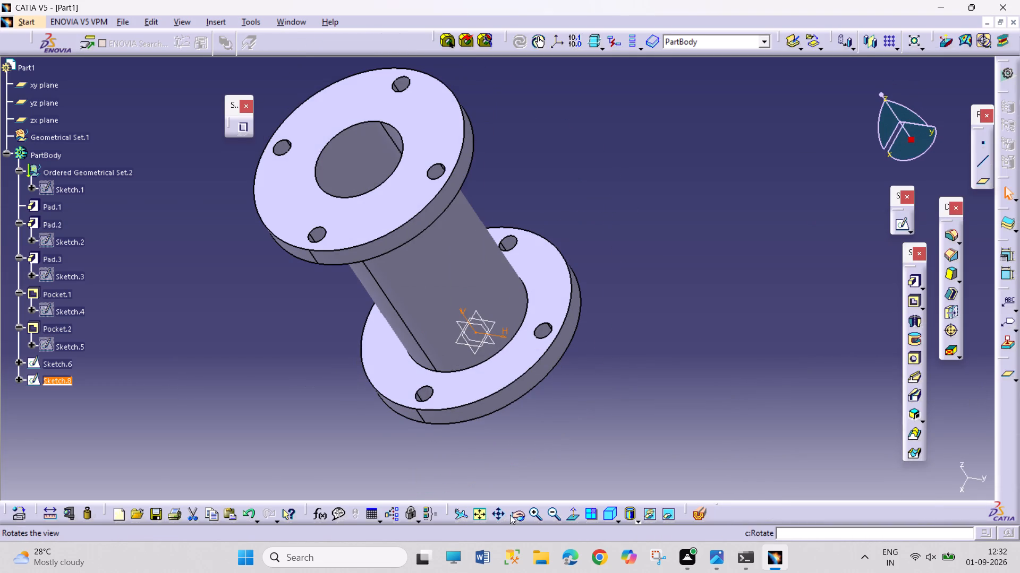
# Reopen the branch centreline sketch and try to convert the slanted axis line between construction and standard element.
pyautogui.click(520, 519)
pyautogui.moveTo(328, 380); pyautogui.dragTo(409, 336)
pyautogui.doubleClick(63, 383)
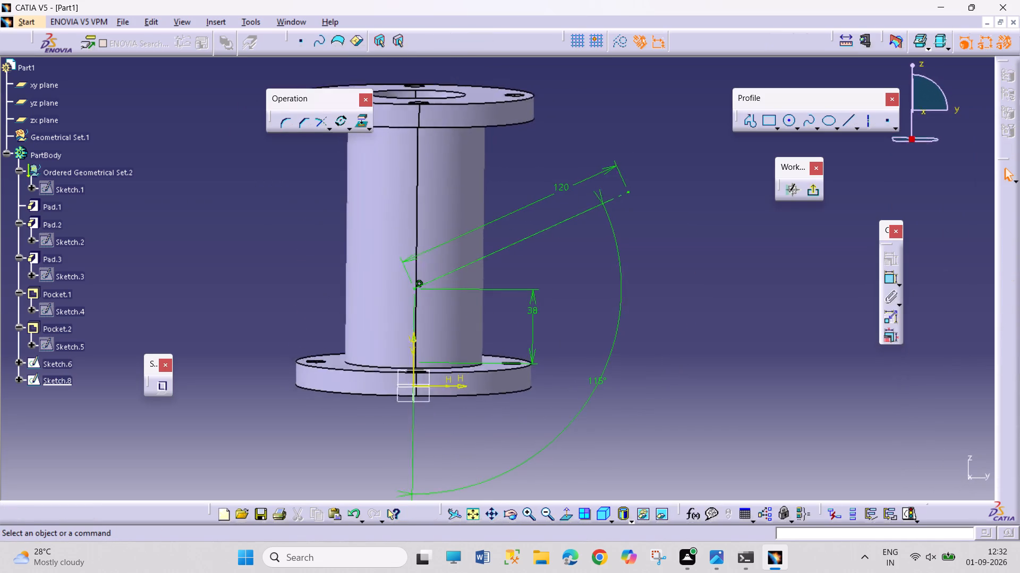
pyautogui.click(528, 239)
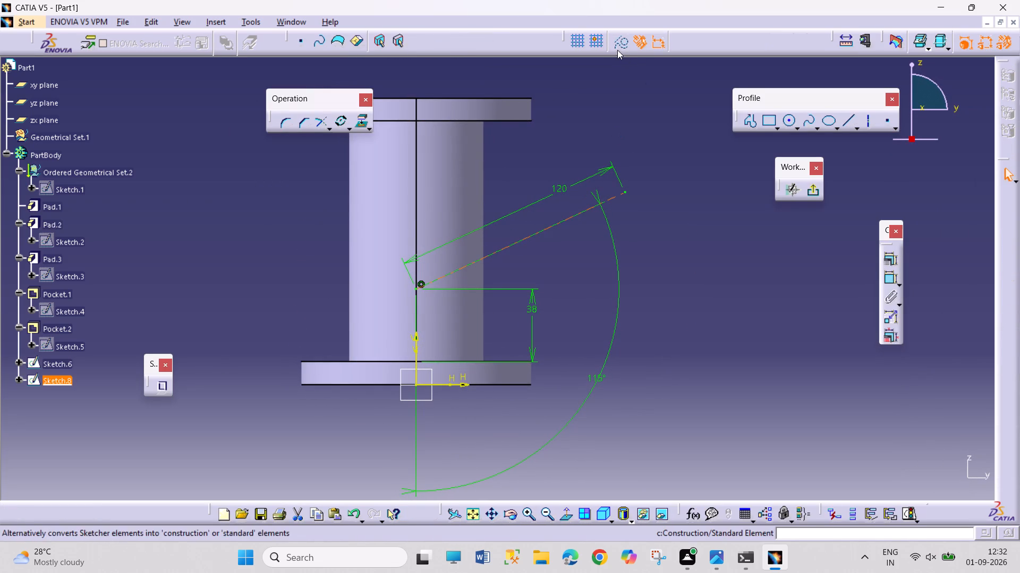
pyautogui.click(617, 50)
pyautogui.moveTo(654, 114); pyautogui.dragTo(687, 184)
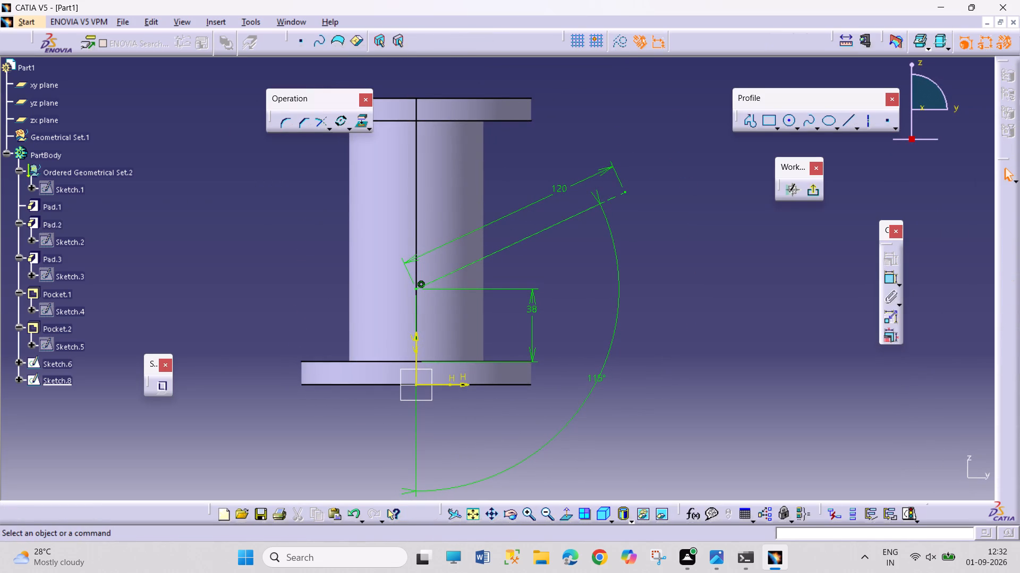
# Trace the slanted axis from start point to end point with a standard line 120 mm long at 25°, and exit the sketch.
pyautogui.click(618, 45)
pyautogui.moveTo(610, 196); pyautogui.dragTo(617, 204)
pyautogui.click(647, 221)
pyautogui.click(844, 125)
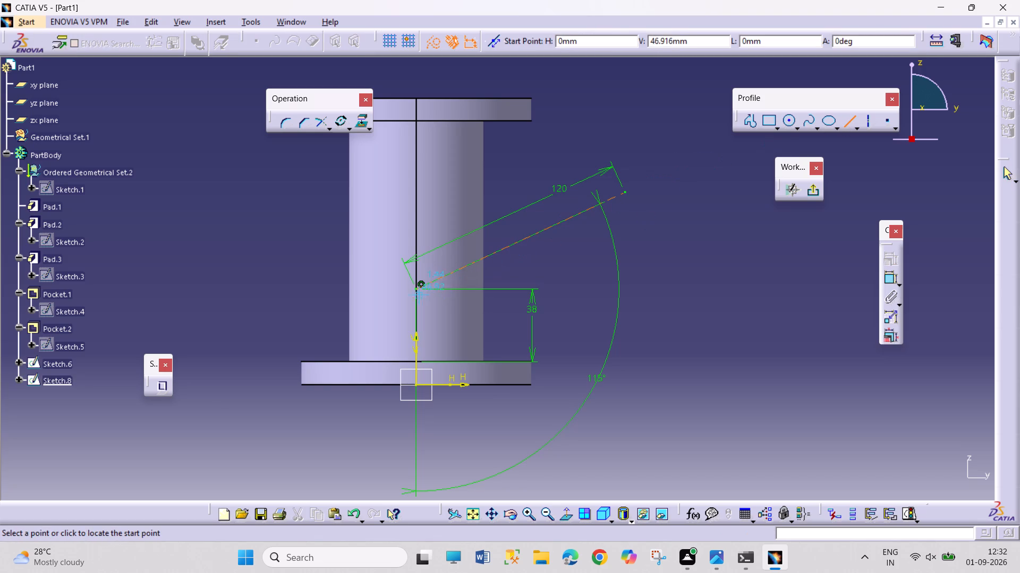
pyautogui.click(417, 289)
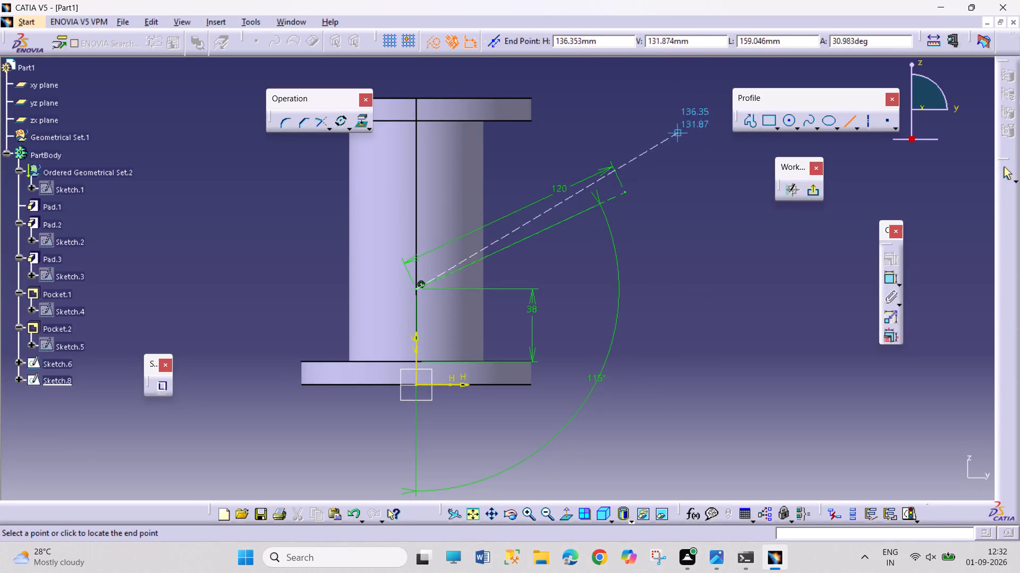
pyautogui.click(439, 47)
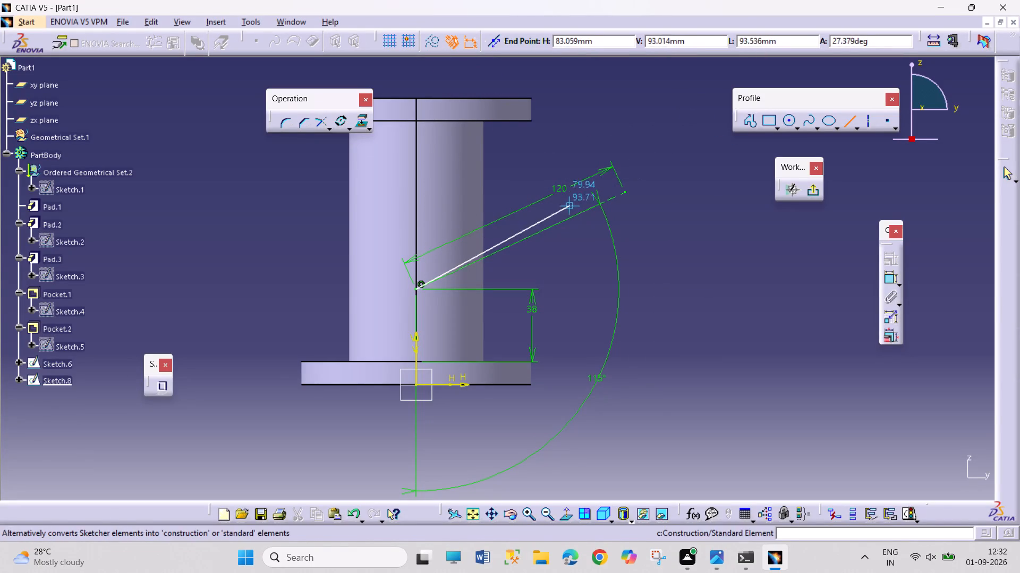
pyautogui.click(624, 195)
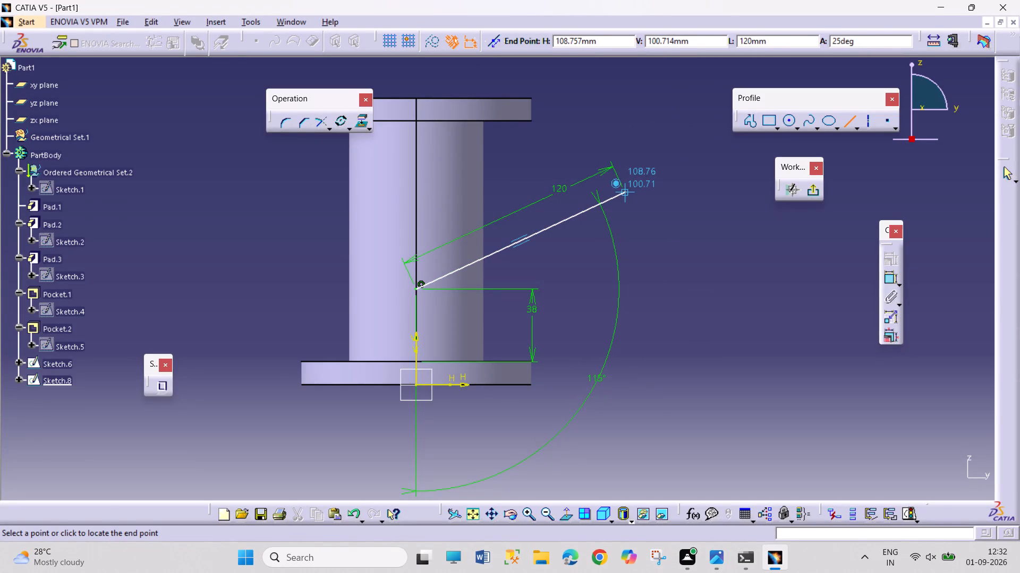
pyautogui.click(651, 218)
pyautogui.click(813, 187)
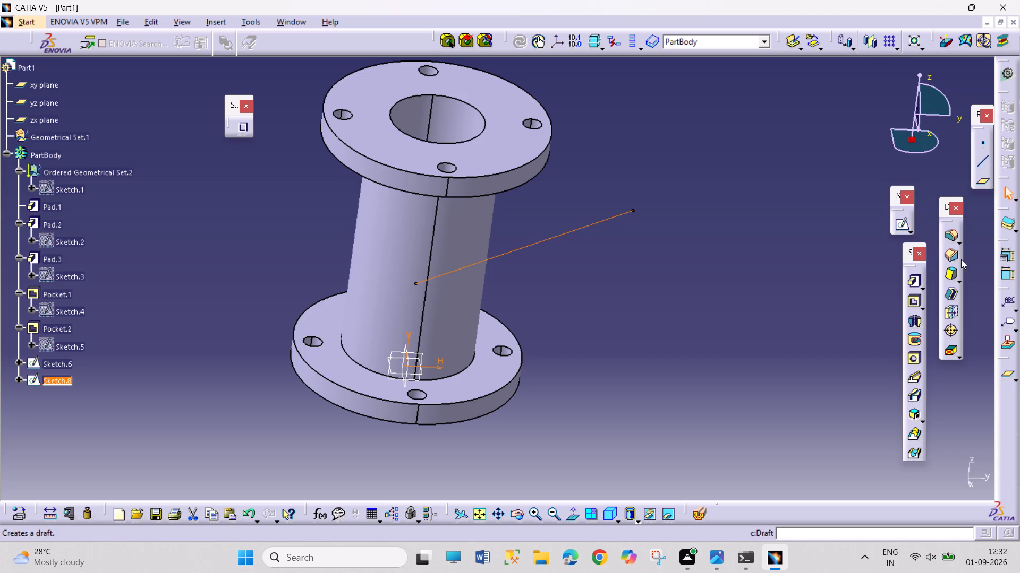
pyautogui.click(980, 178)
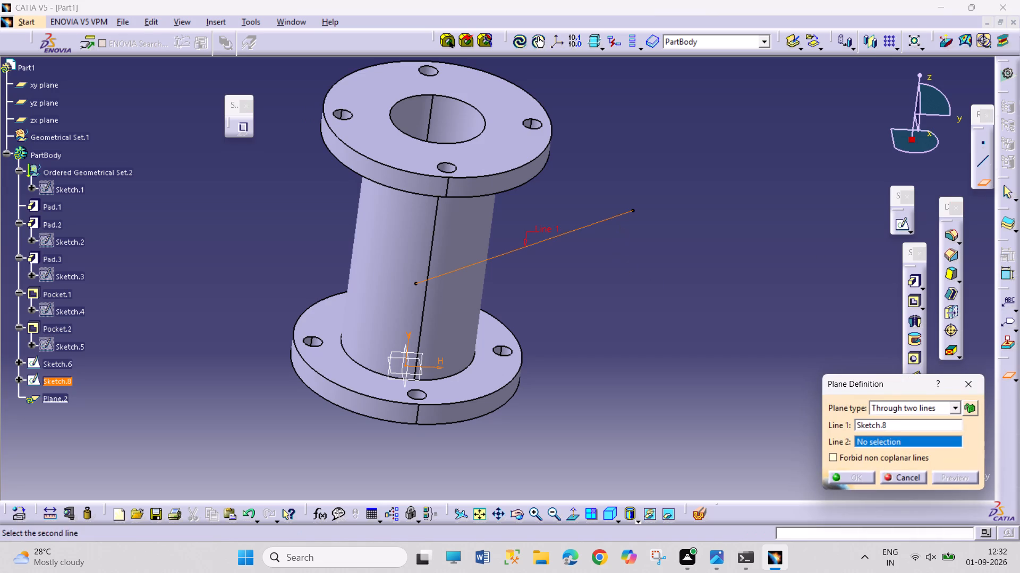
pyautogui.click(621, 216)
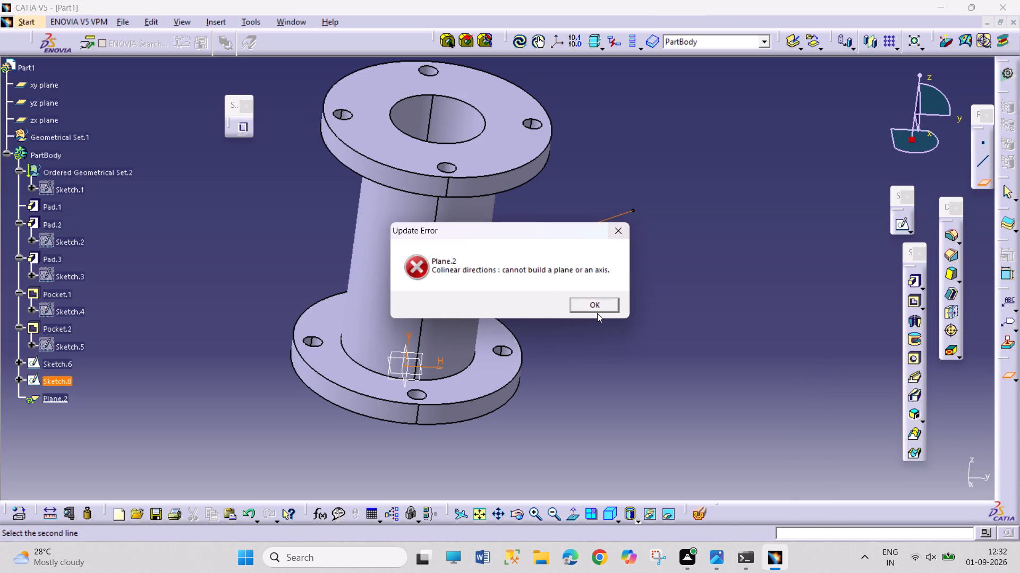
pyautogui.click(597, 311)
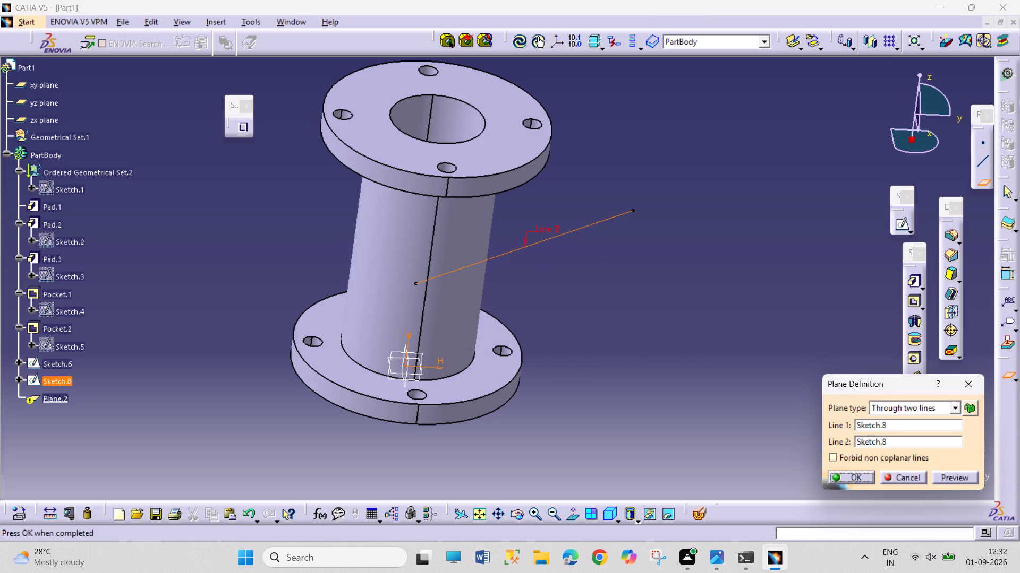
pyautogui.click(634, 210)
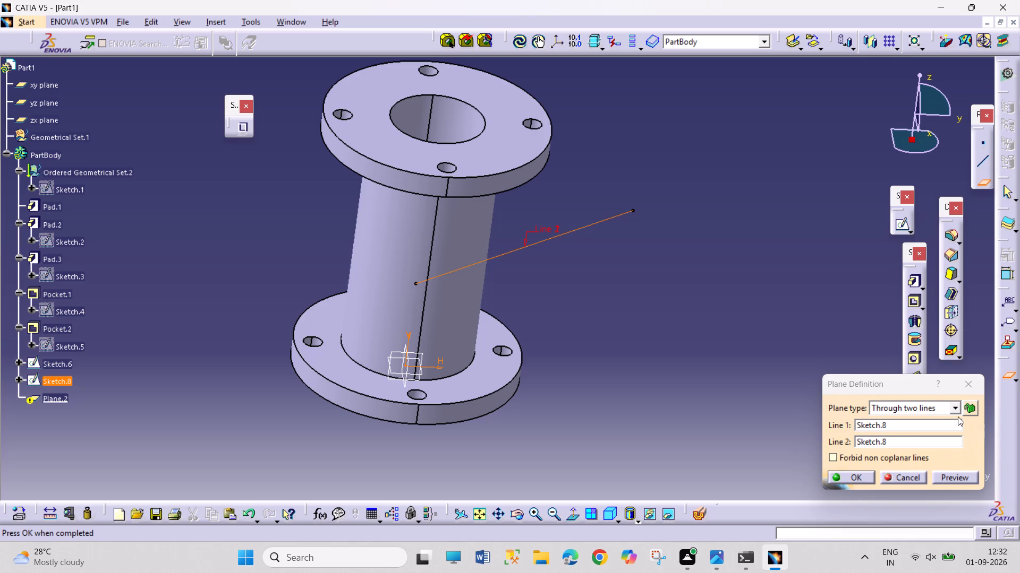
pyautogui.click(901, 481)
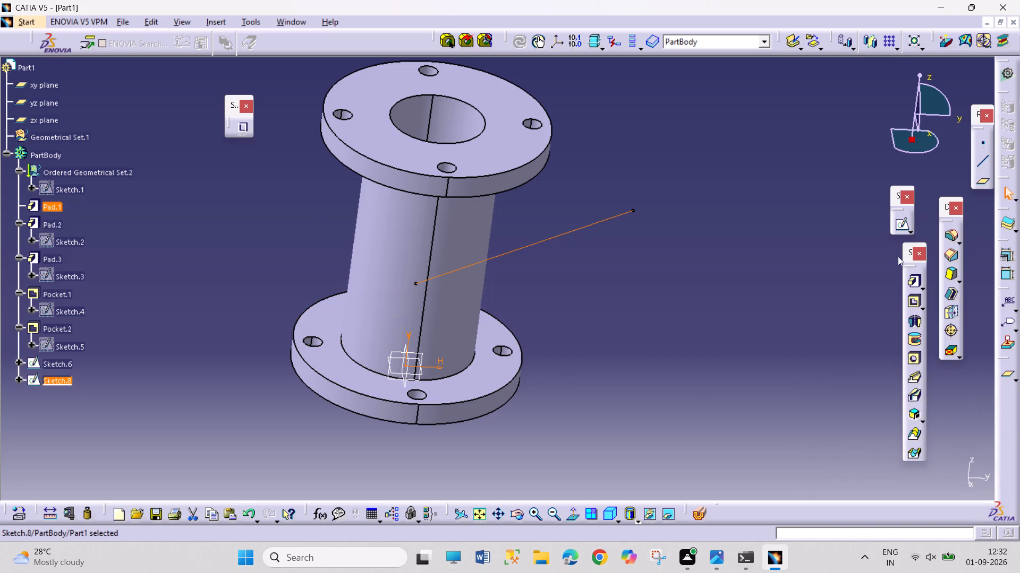
# Create a reference plane normal to the slanted centreline at its outer end point.
pyautogui.click(984, 178)
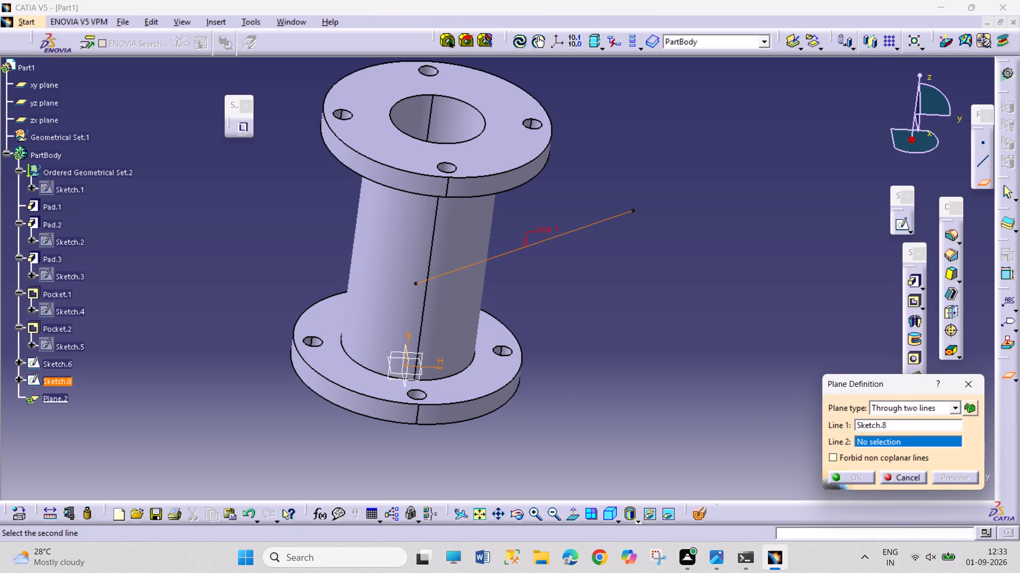
pyautogui.click(634, 212)
pyautogui.click(860, 481)
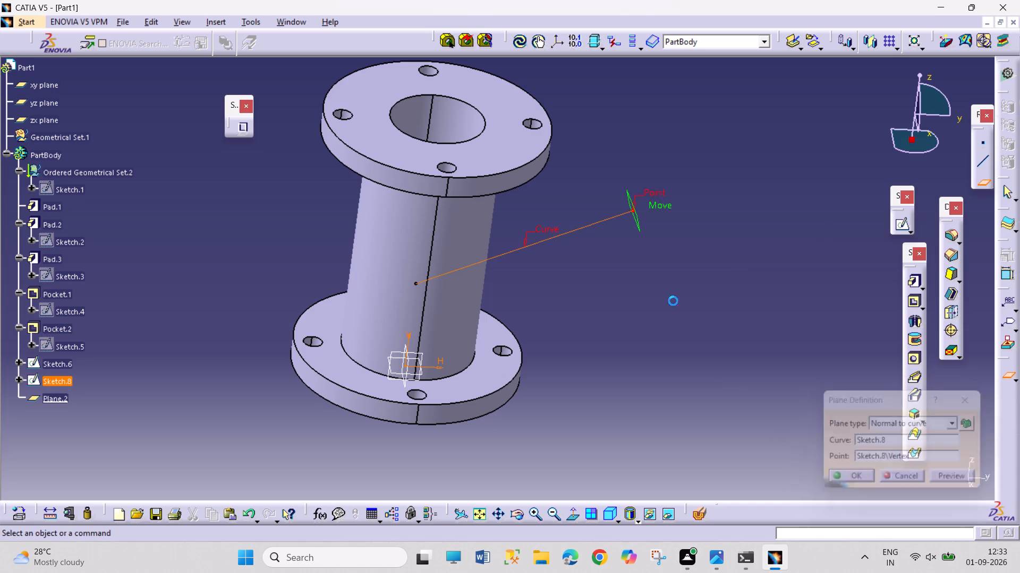
# On the new plane, sketch a circle centred on the centreline's end point, set its diameter to 60 mm, and exit the sketch.
pyautogui.click(637, 219)
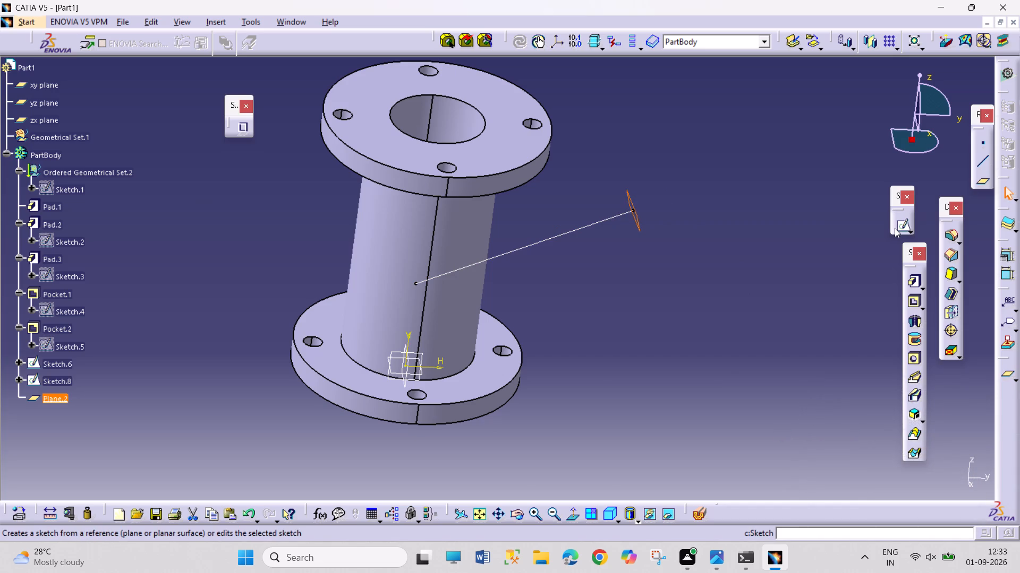
pyautogui.click(895, 228)
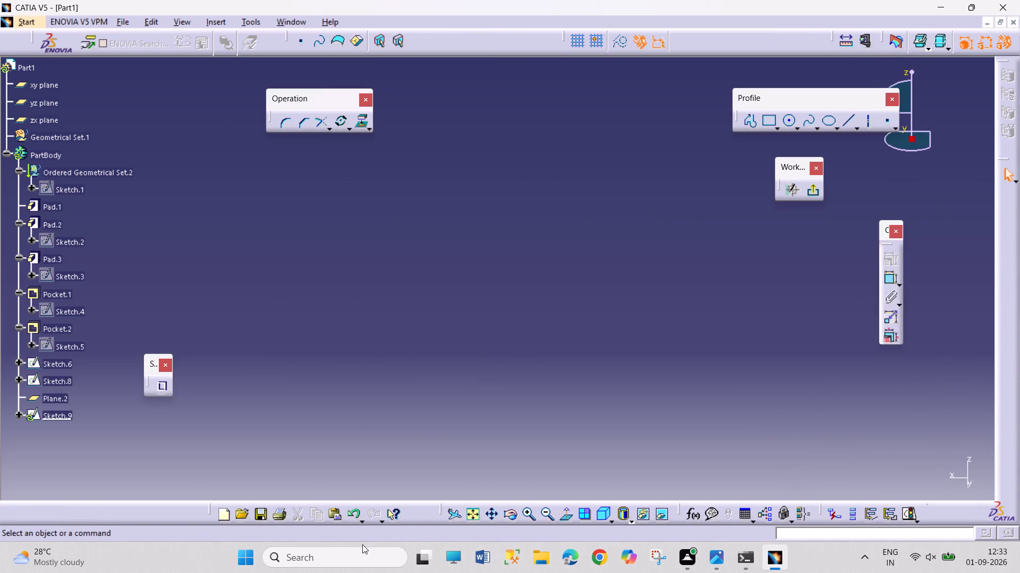
pyautogui.click(473, 509)
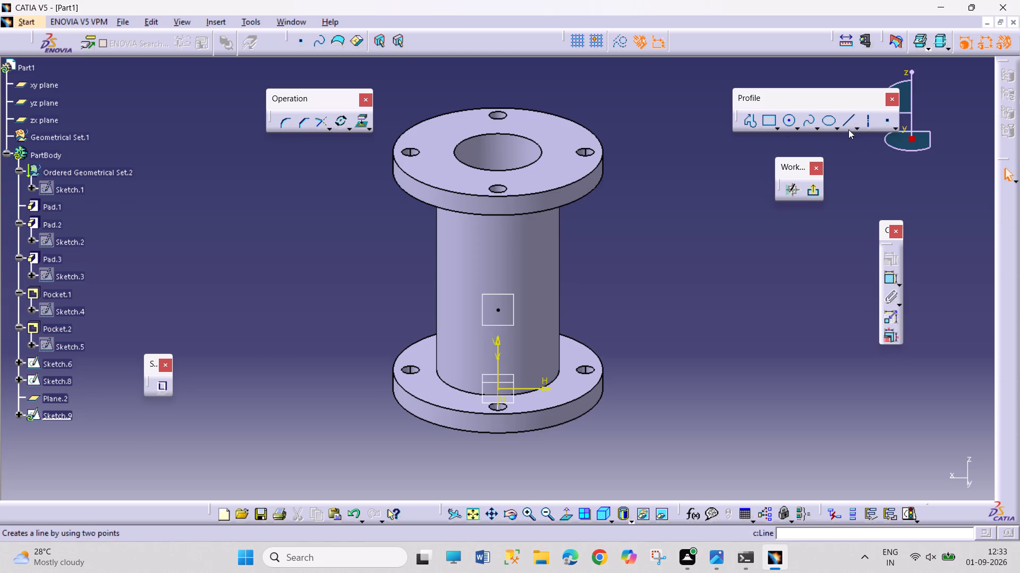
pyautogui.click(792, 119)
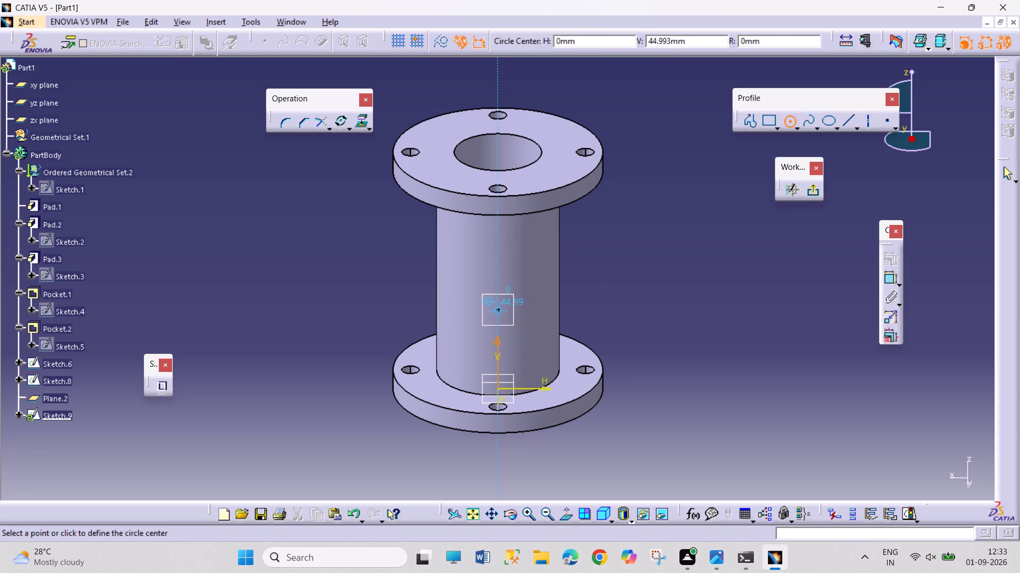
pyautogui.click(499, 310)
pyautogui.click(524, 349)
pyautogui.click(895, 276)
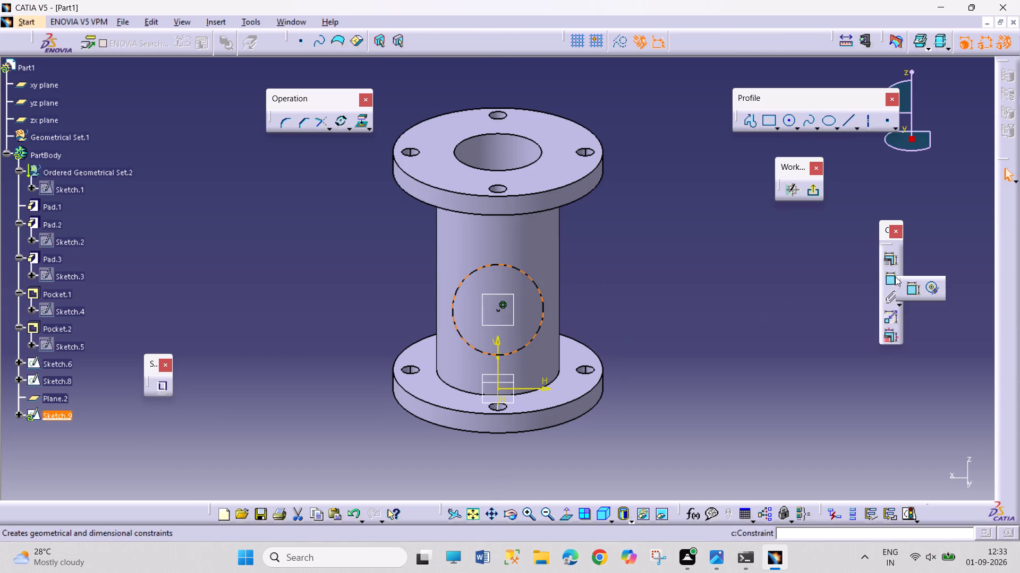
pyautogui.click(903, 289)
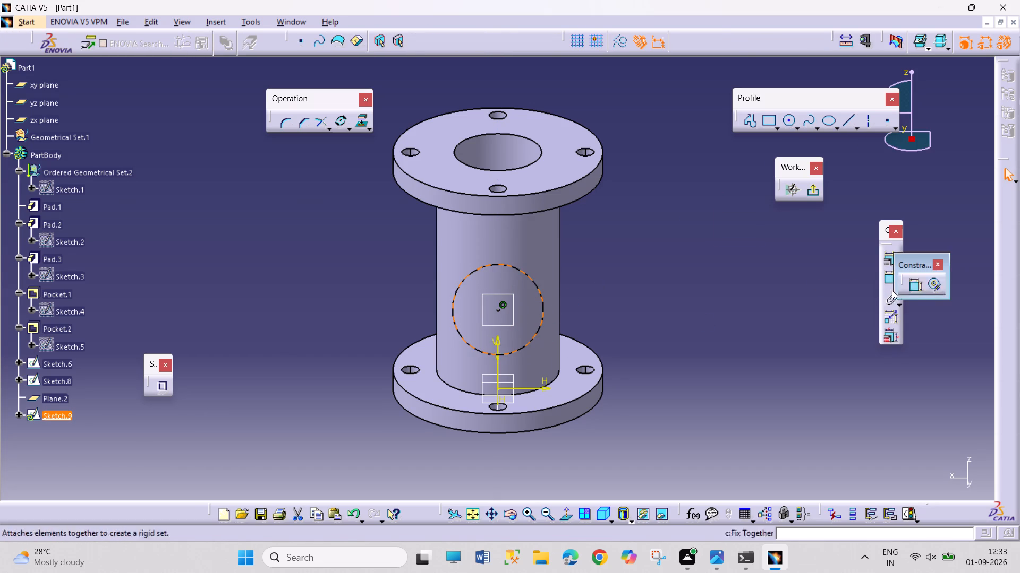
pyautogui.click(917, 288)
pyautogui.click(688, 286)
pyautogui.doubleClick(689, 284)
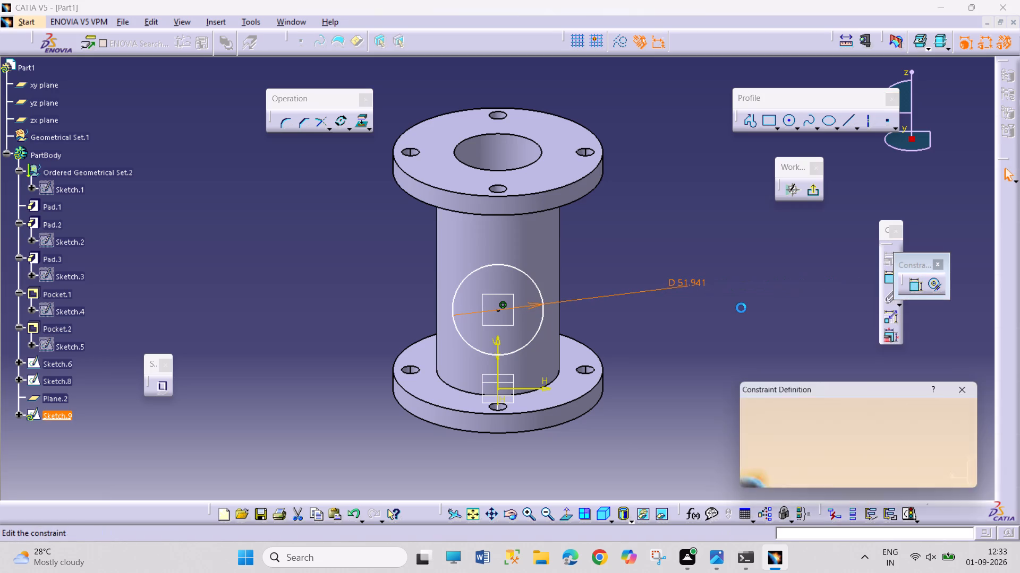
pyautogui.write('60')
pyautogui.press('Return')
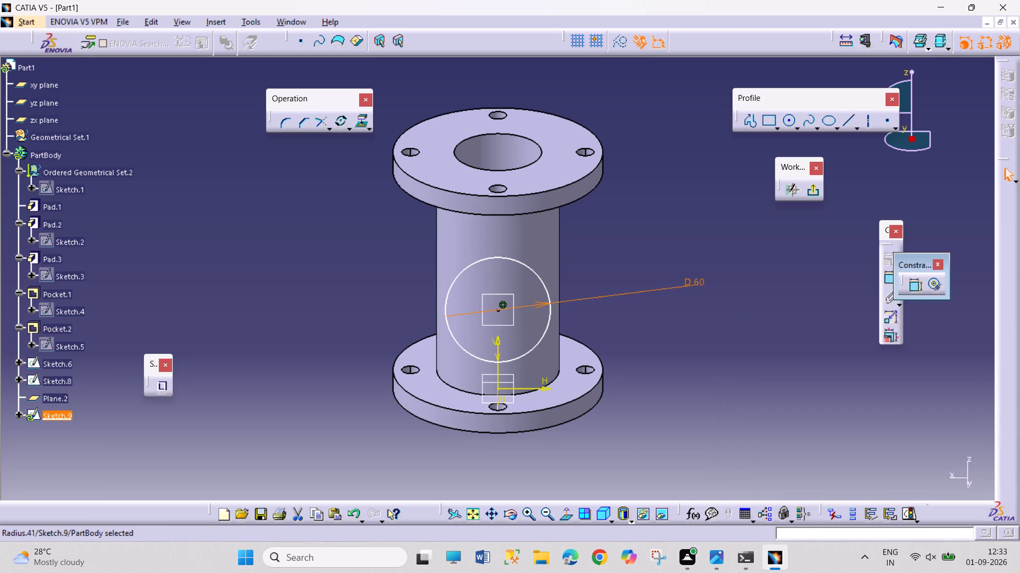
pyautogui.click(811, 188)
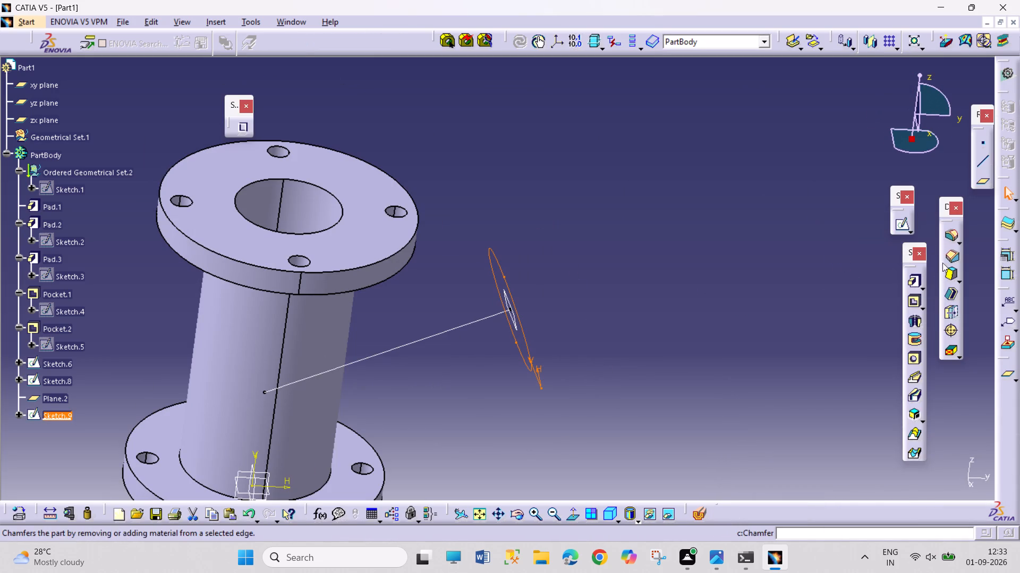
# Pad the 60 mm circle in the reversed direction toward the main pipe, with the limit type set to Up to next.
pyautogui.click(913, 279)
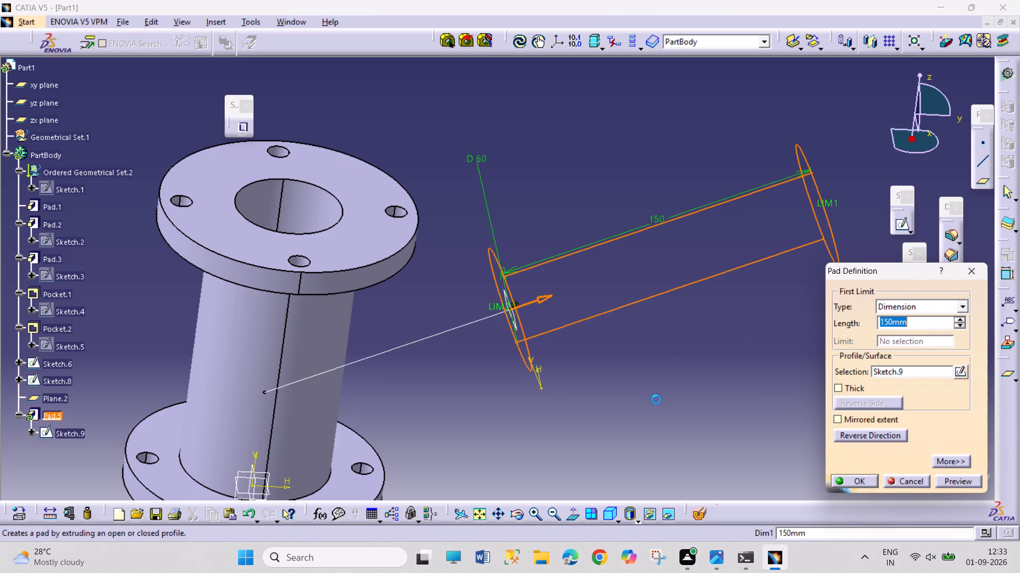
pyautogui.click(862, 436)
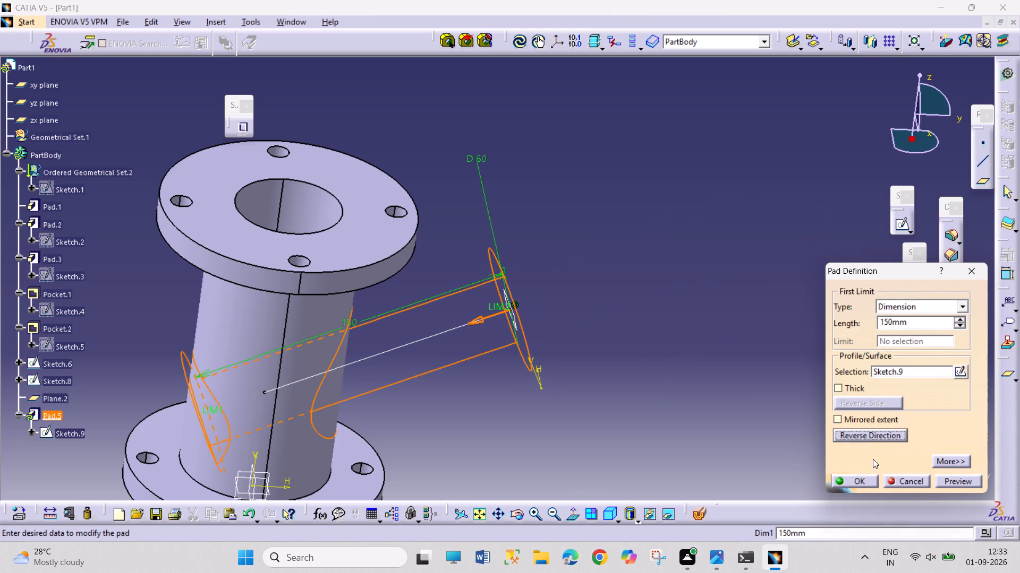
pyautogui.click(963, 308)
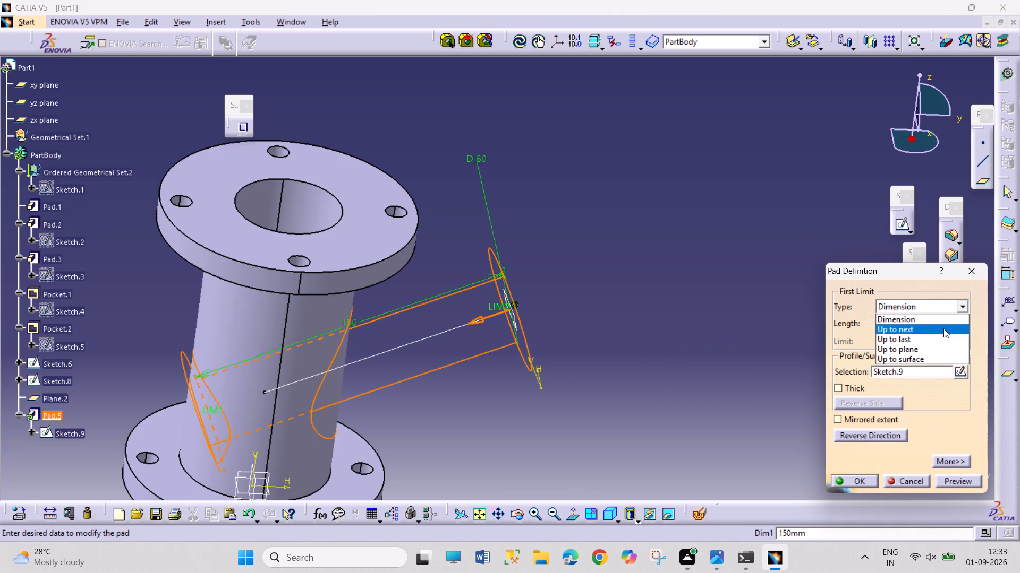
pyautogui.click(943, 328)
pyautogui.click(866, 488)
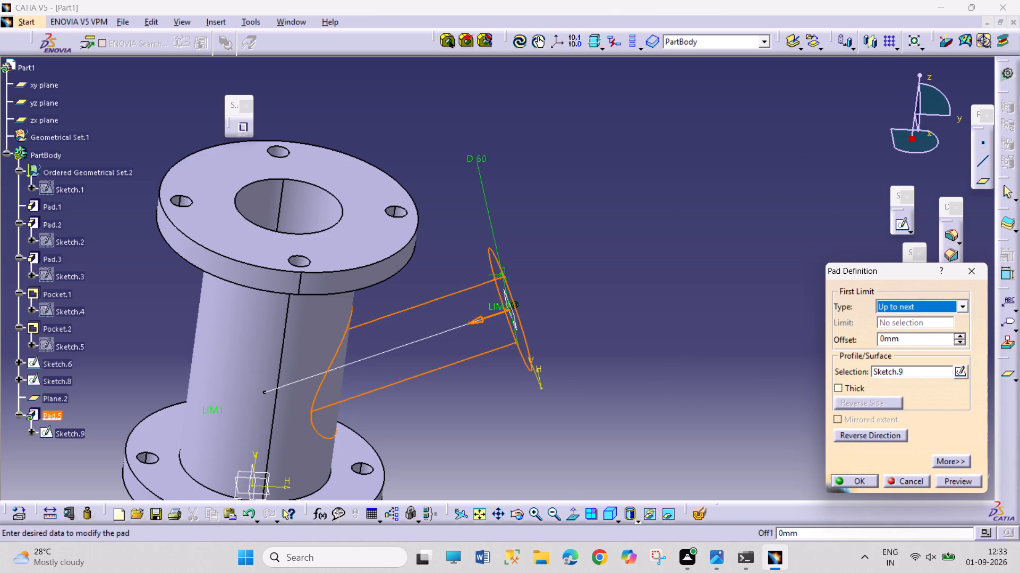
pyautogui.click(851, 480)
# Open a new sketch on the outer end face of the branch pipe.
pyautogui.moveTo(666, 389); pyautogui.dragTo(735, 462)
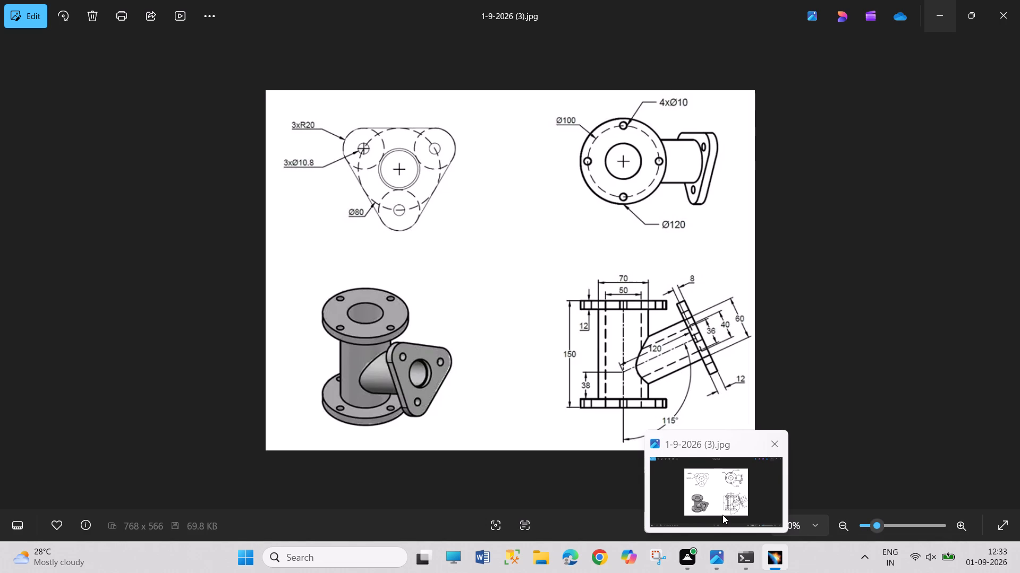
pyautogui.click(518, 336)
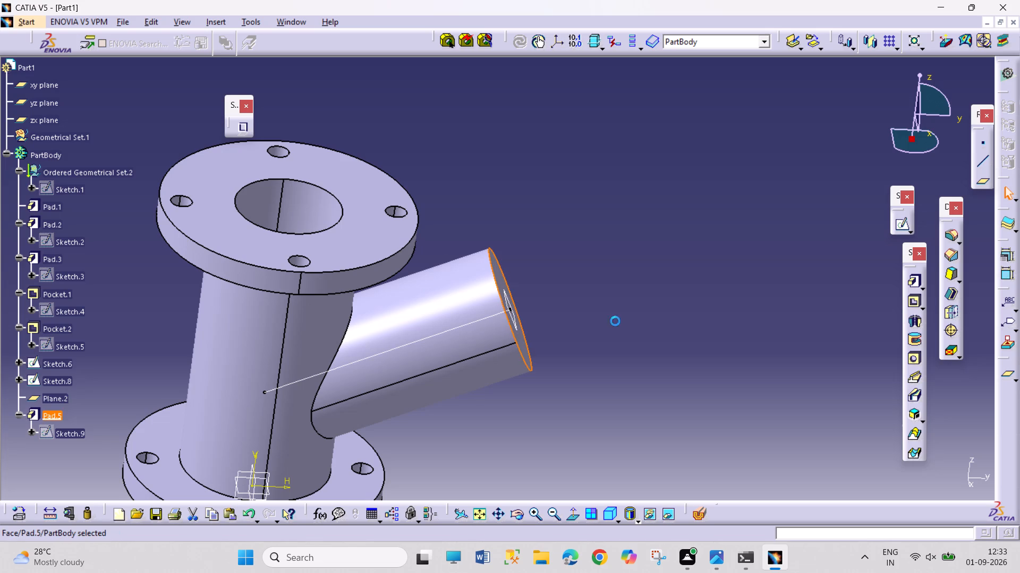
pyautogui.click(903, 225)
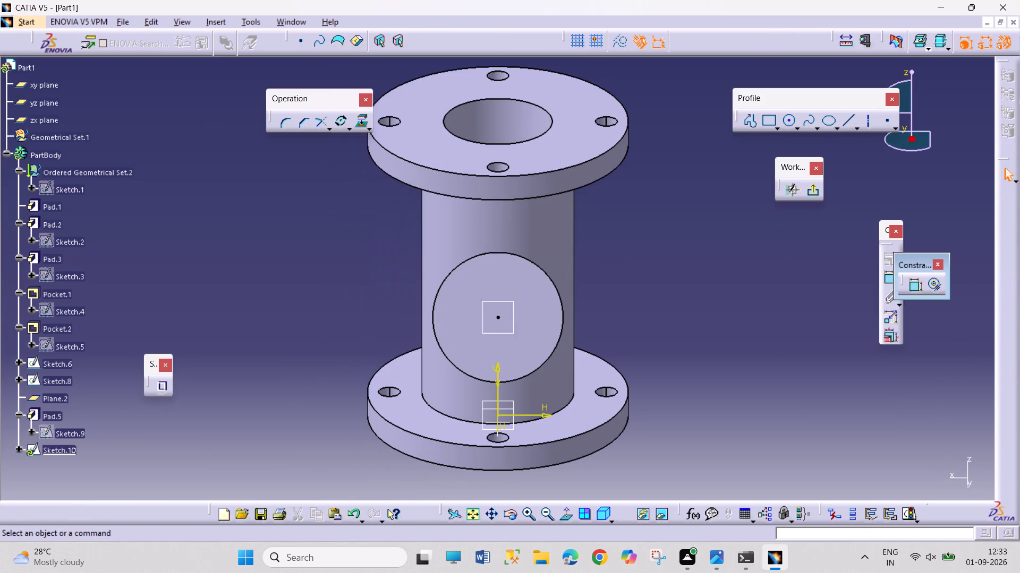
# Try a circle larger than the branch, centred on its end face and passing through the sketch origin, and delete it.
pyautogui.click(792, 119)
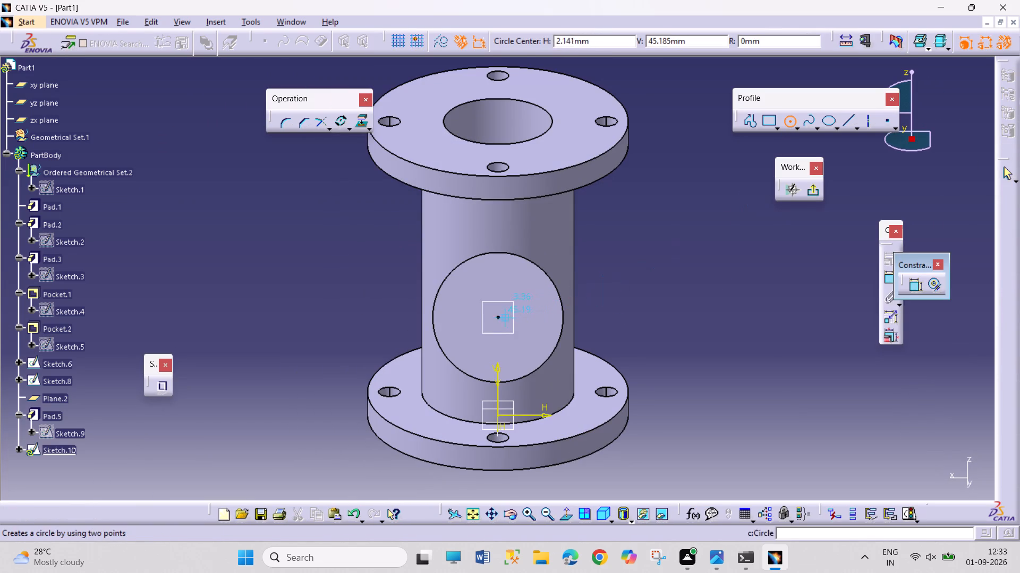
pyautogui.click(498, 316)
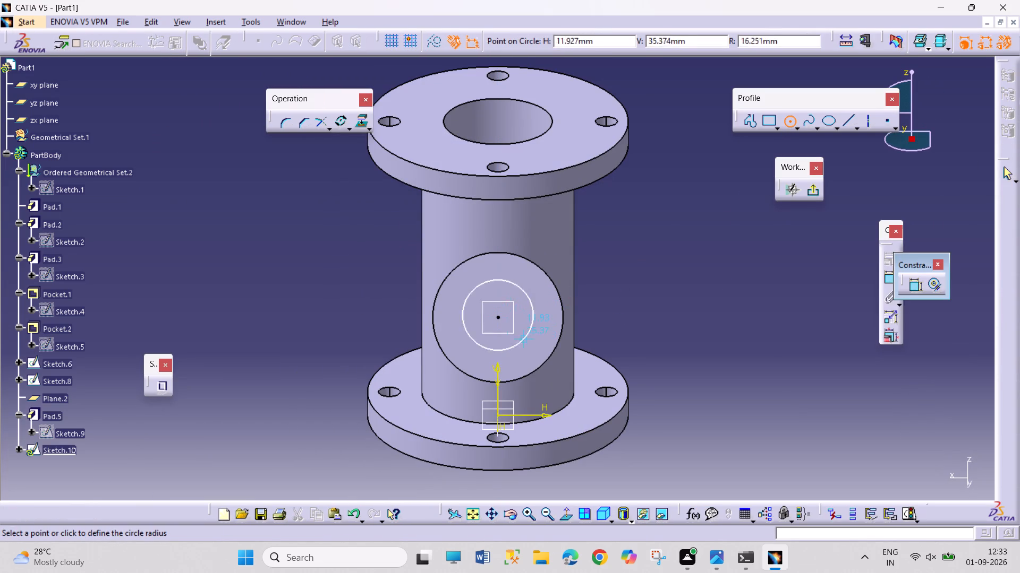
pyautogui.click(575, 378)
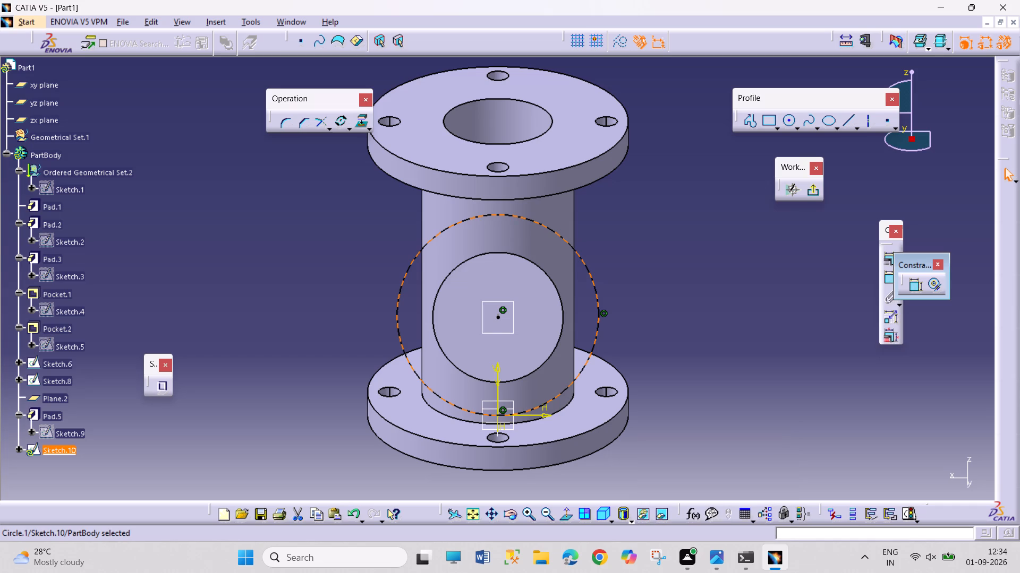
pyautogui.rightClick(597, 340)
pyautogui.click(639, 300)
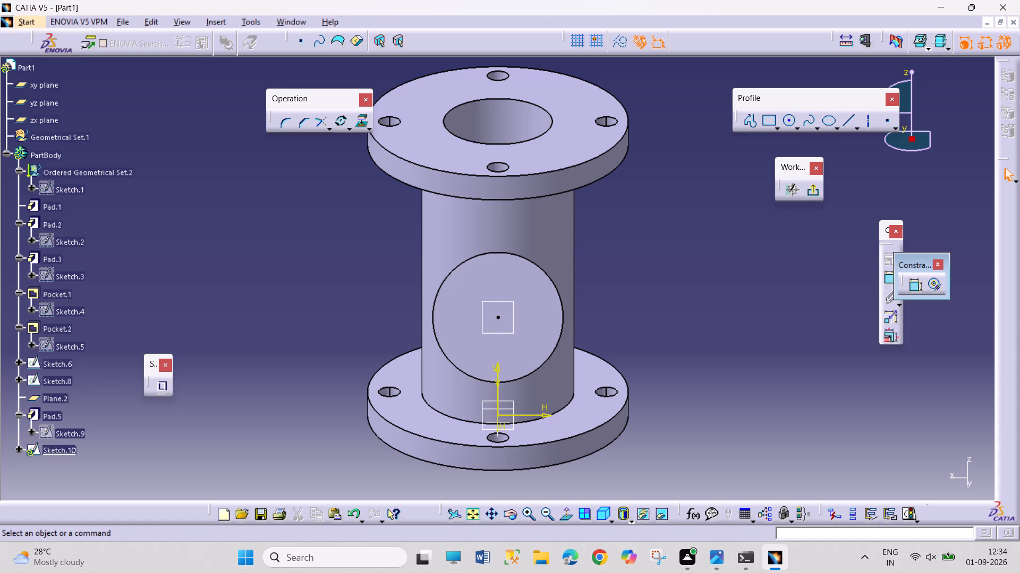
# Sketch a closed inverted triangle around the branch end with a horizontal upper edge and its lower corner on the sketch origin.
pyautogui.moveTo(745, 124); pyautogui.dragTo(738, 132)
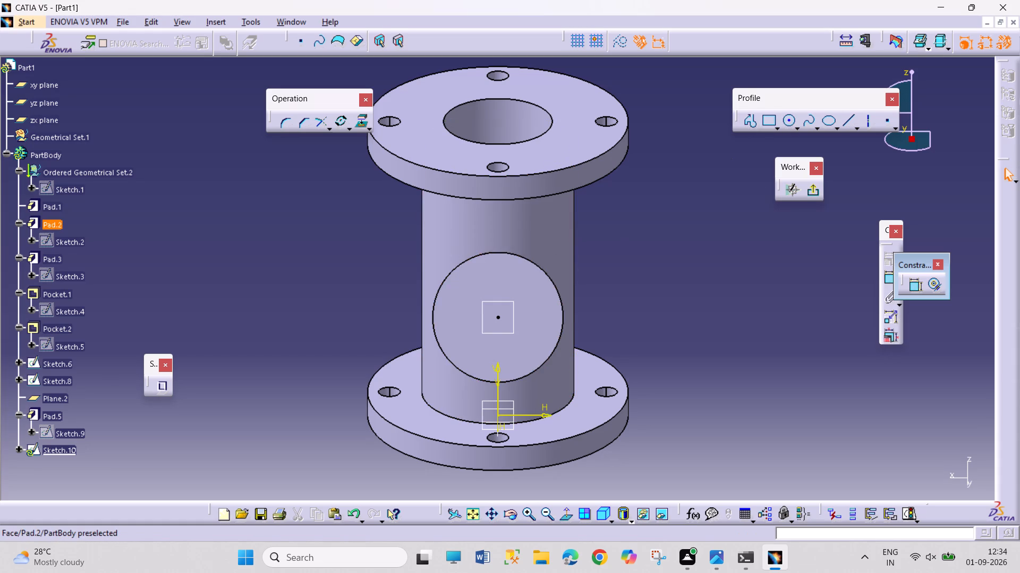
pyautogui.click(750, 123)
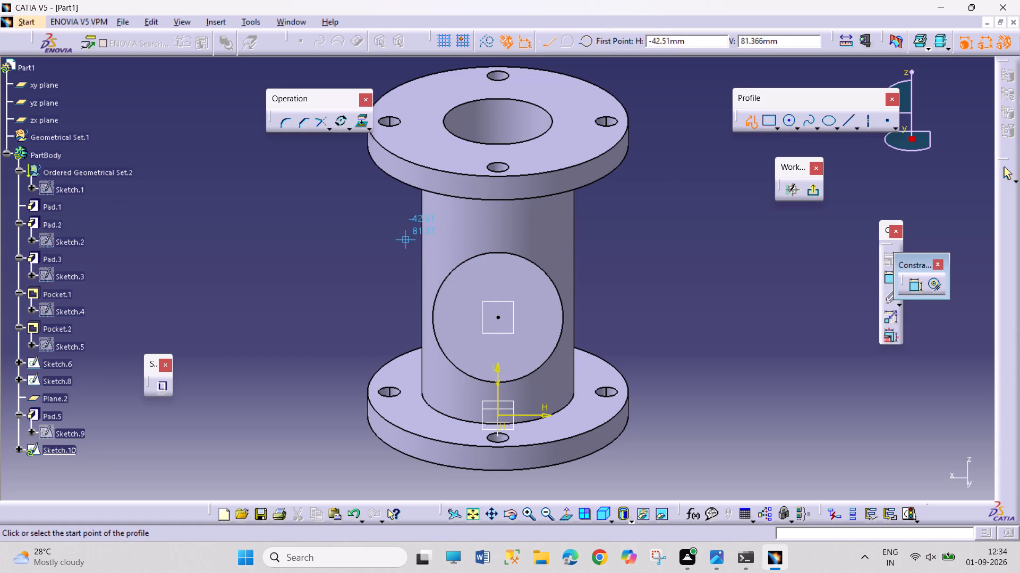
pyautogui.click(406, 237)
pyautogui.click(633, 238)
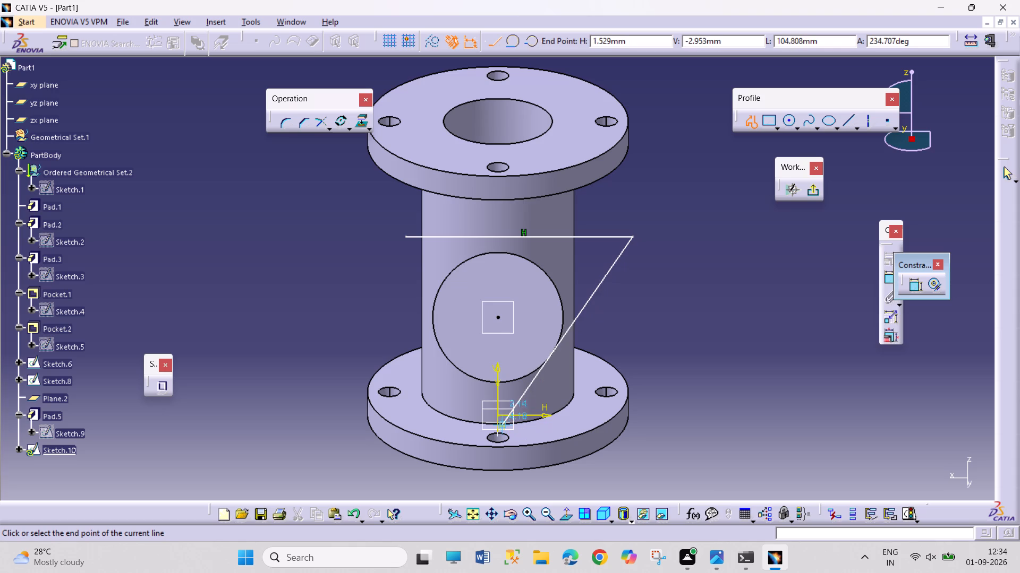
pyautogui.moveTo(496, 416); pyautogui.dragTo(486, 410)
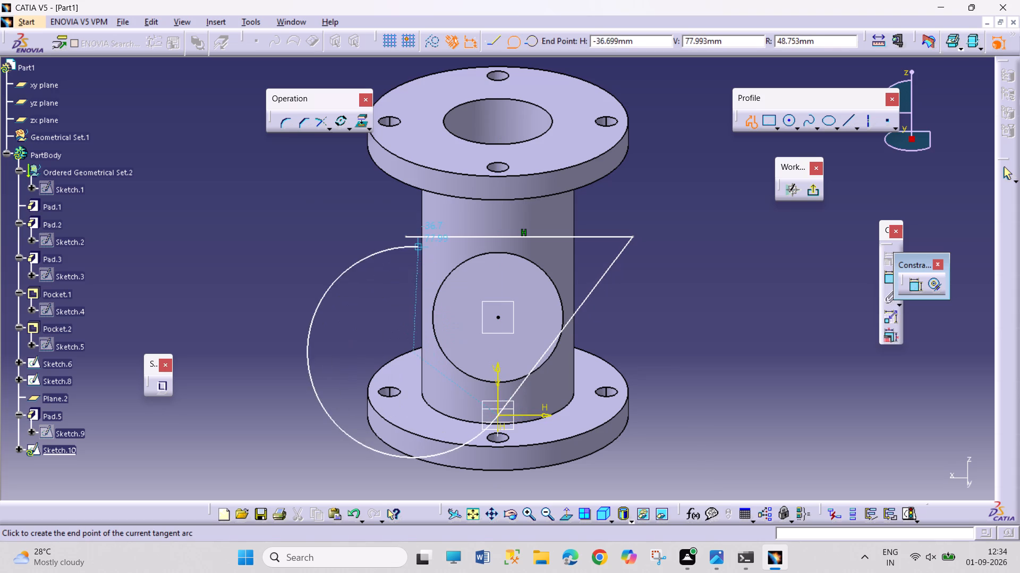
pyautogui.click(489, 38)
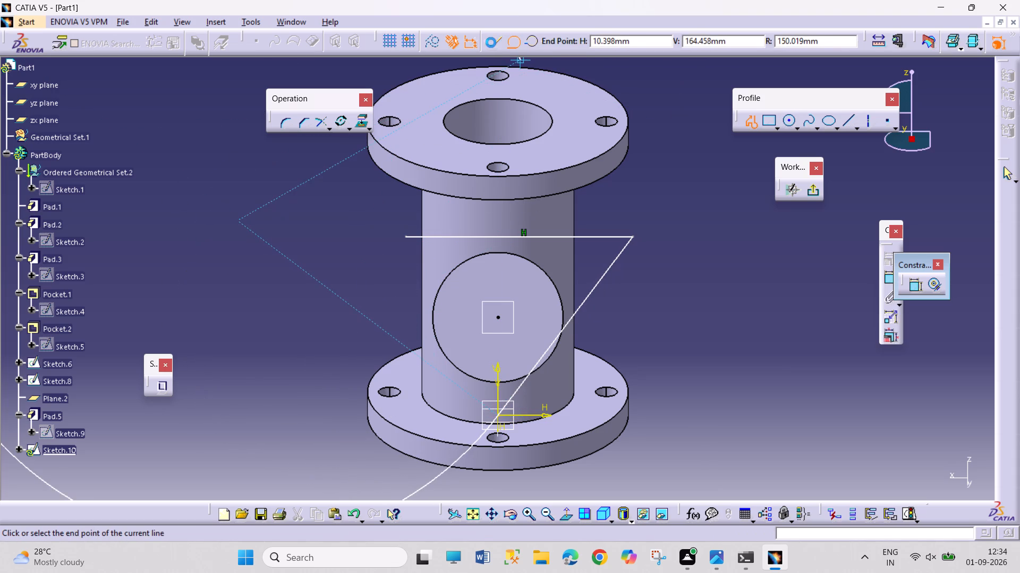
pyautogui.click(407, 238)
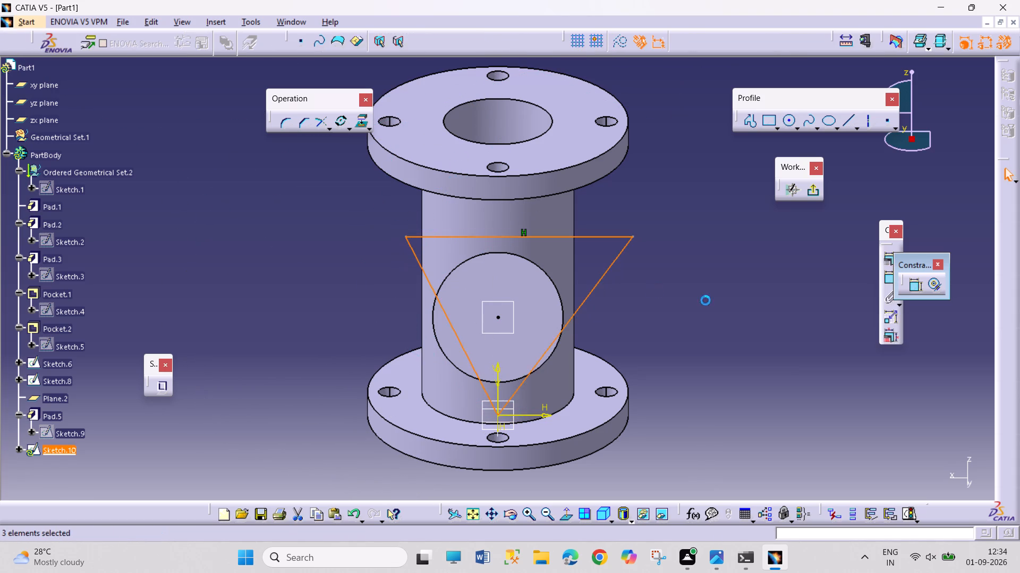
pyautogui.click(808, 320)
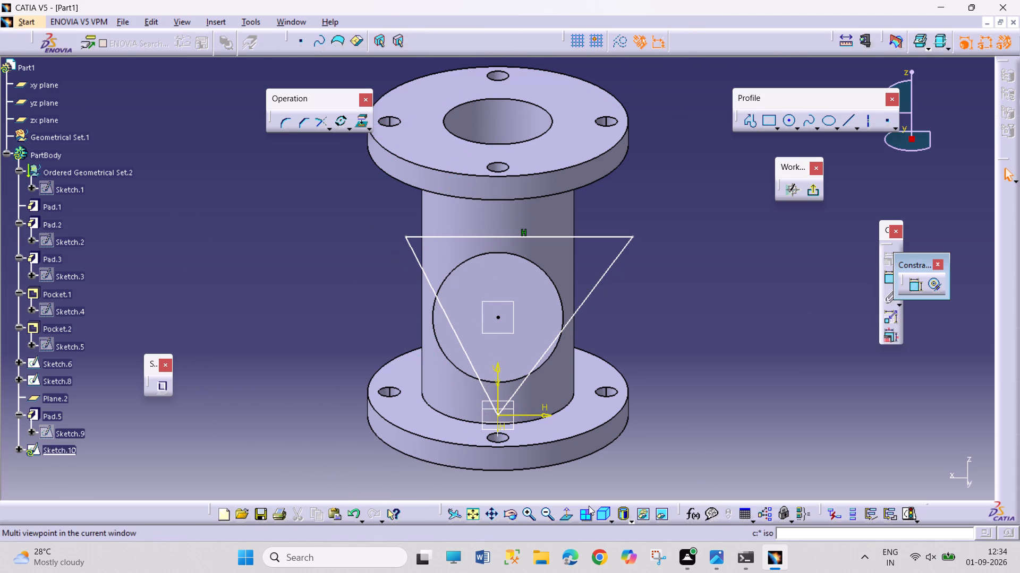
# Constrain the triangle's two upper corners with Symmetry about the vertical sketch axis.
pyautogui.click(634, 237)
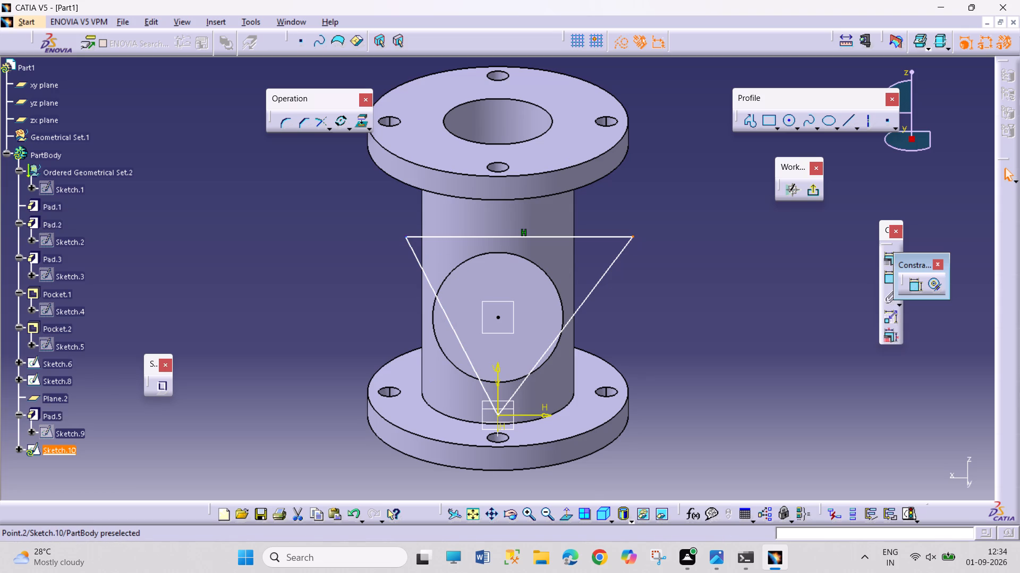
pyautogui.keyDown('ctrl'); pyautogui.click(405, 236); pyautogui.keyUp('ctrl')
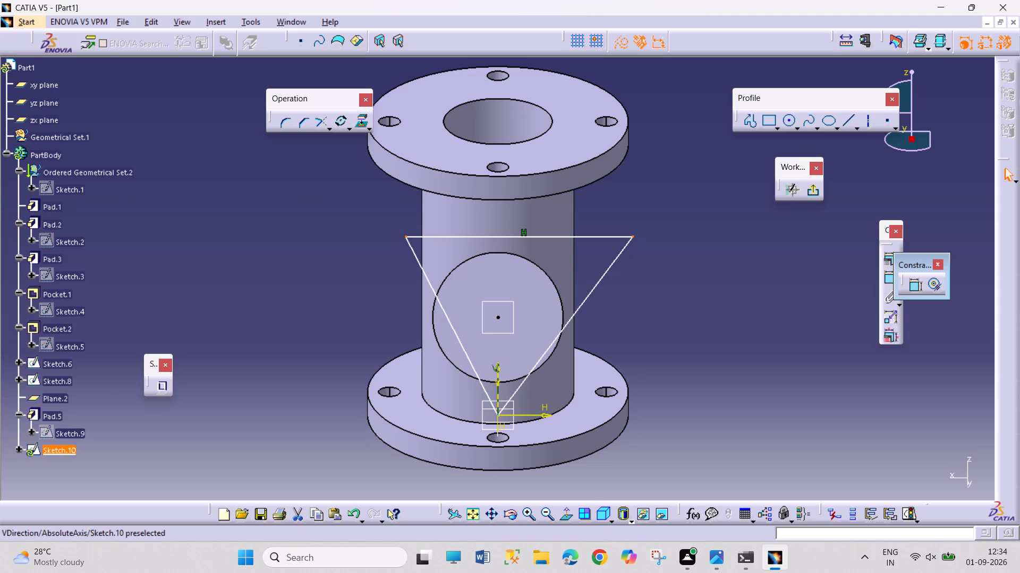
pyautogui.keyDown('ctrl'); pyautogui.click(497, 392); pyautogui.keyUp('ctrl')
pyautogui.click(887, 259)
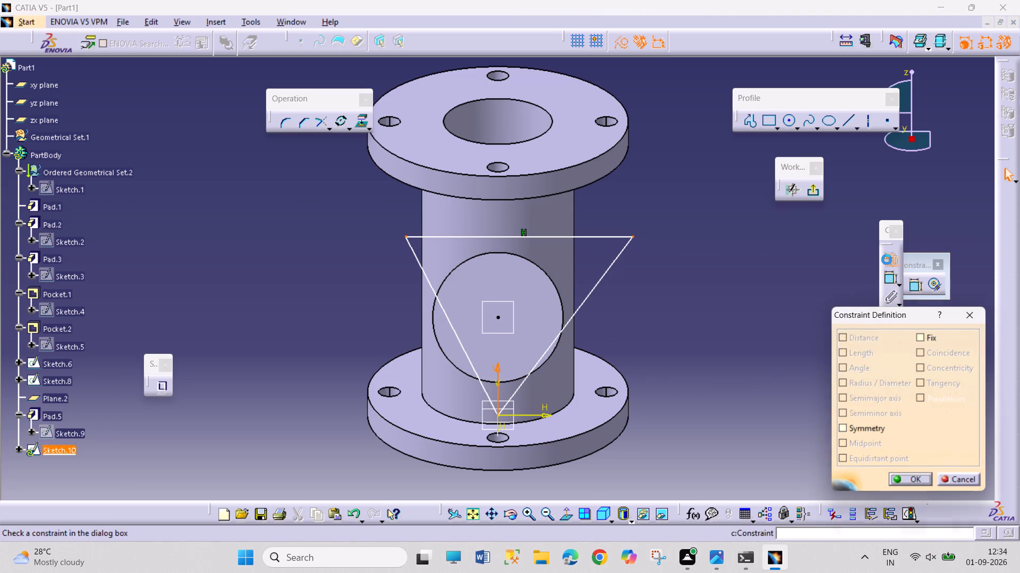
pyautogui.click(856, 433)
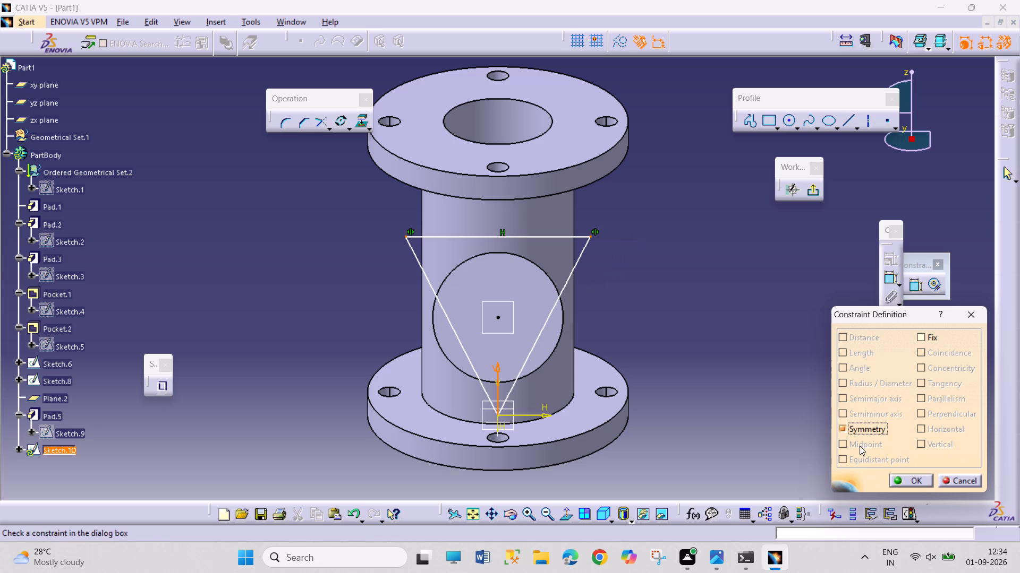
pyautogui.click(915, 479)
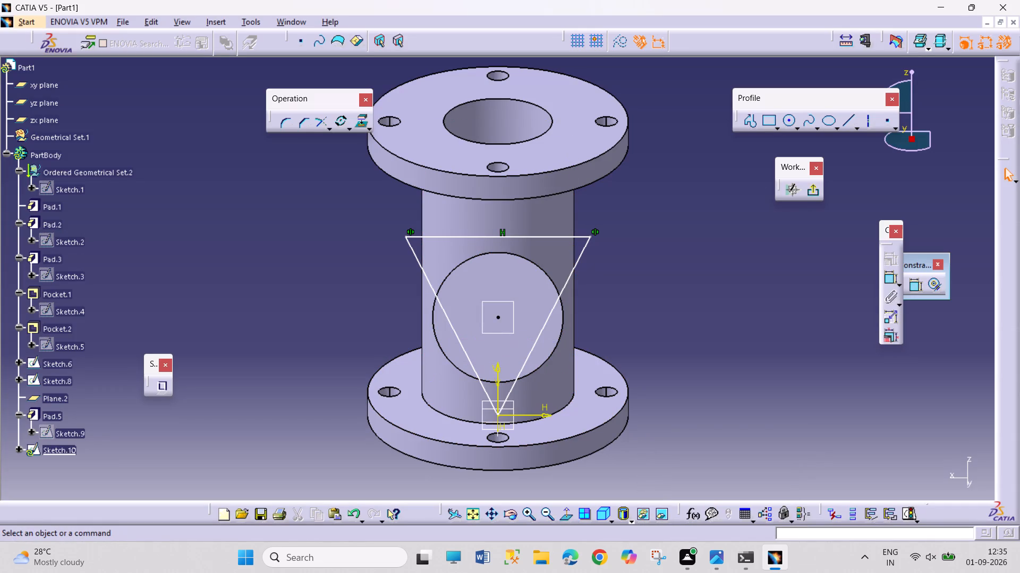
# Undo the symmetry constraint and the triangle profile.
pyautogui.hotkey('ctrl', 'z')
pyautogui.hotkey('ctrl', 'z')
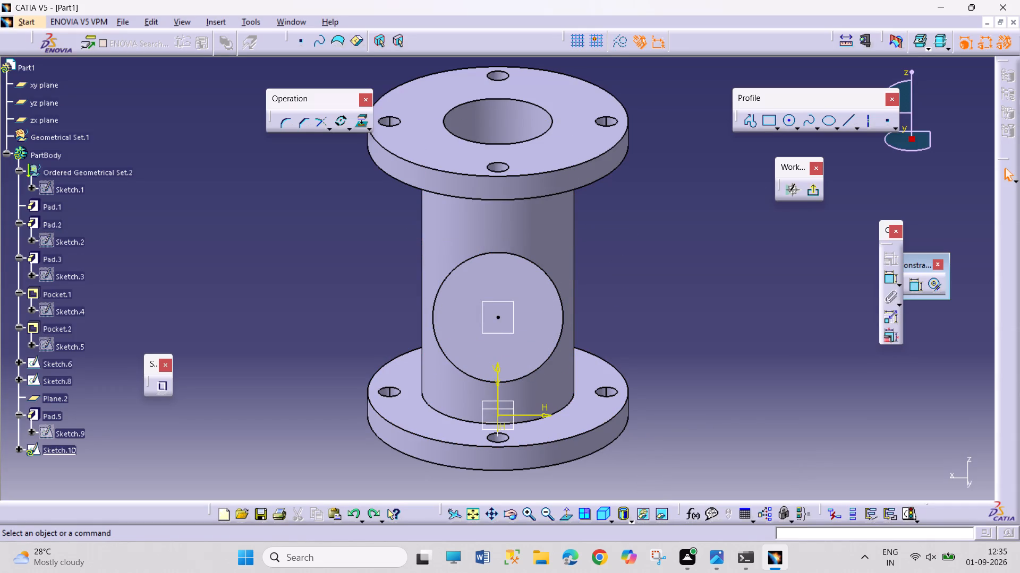
# Sketch a circle around the branch end, centred on the vertical axis and passing through the sketch origin, and set its diameter to 80 mm.
pyautogui.click(787, 120)
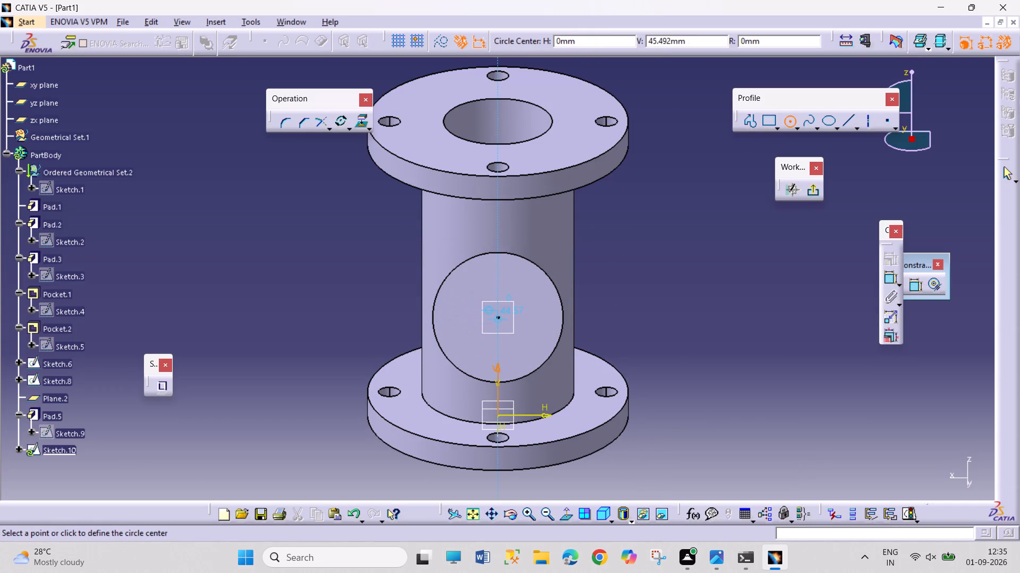
pyautogui.click(499, 316)
pyautogui.click(550, 404)
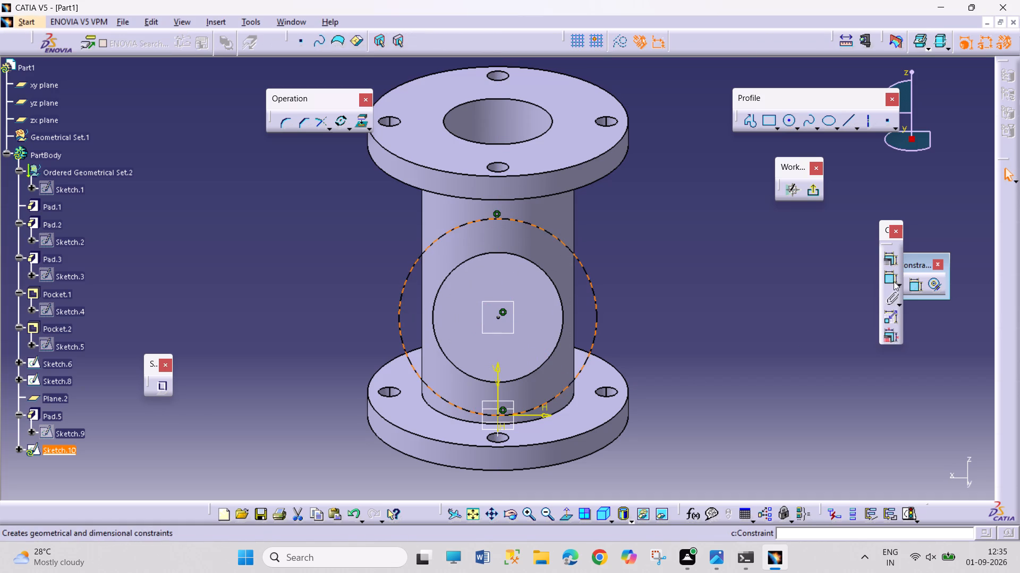
pyautogui.click(892, 278)
pyautogui.click(742, 314)
pyautogui.doubleClick(754, 312)
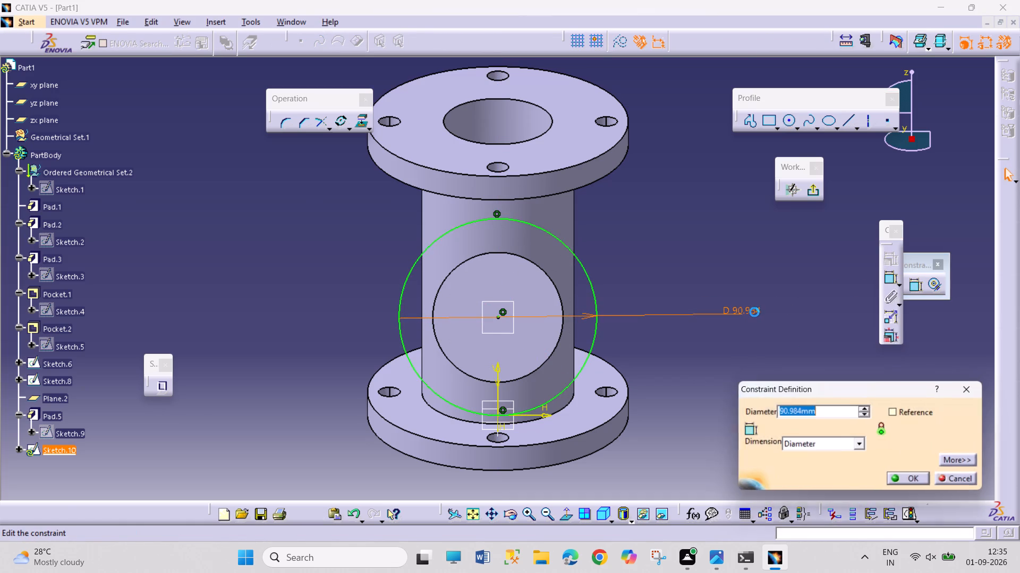
pyautogui.write('80')
pyautogui.press('Return')
pyautogui.click(775, 445)
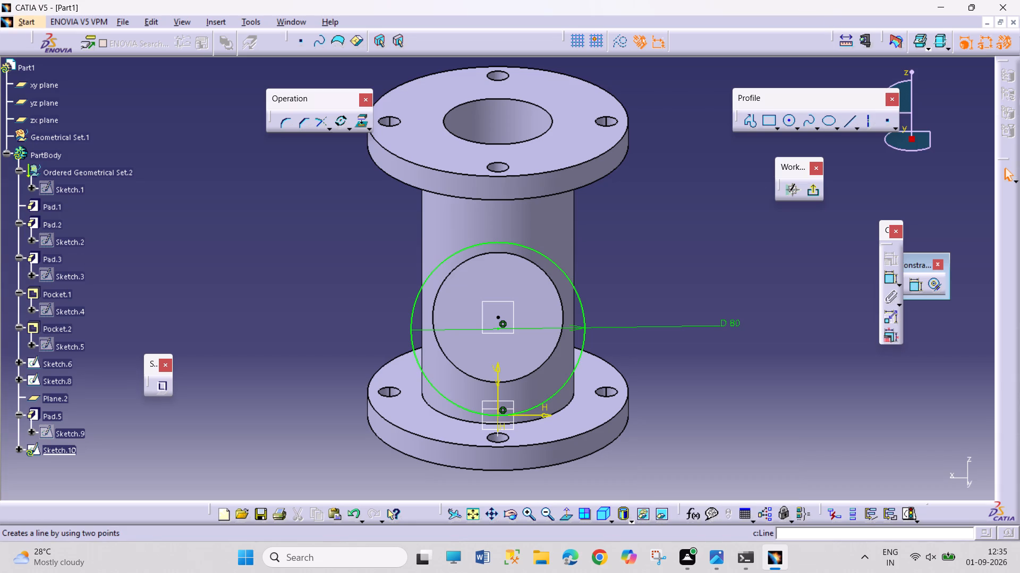
# Sketch a smaller circle inside the 80 mm circle near its centre and set its diameter to 40 mm.
pyautogui.click(788, 122)
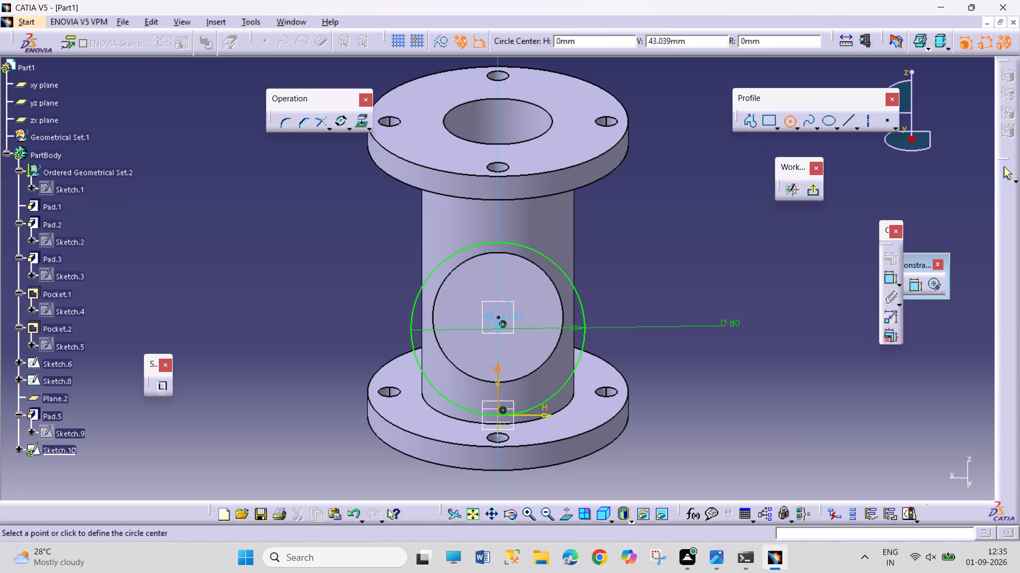
pyautogui.click(498, 320)
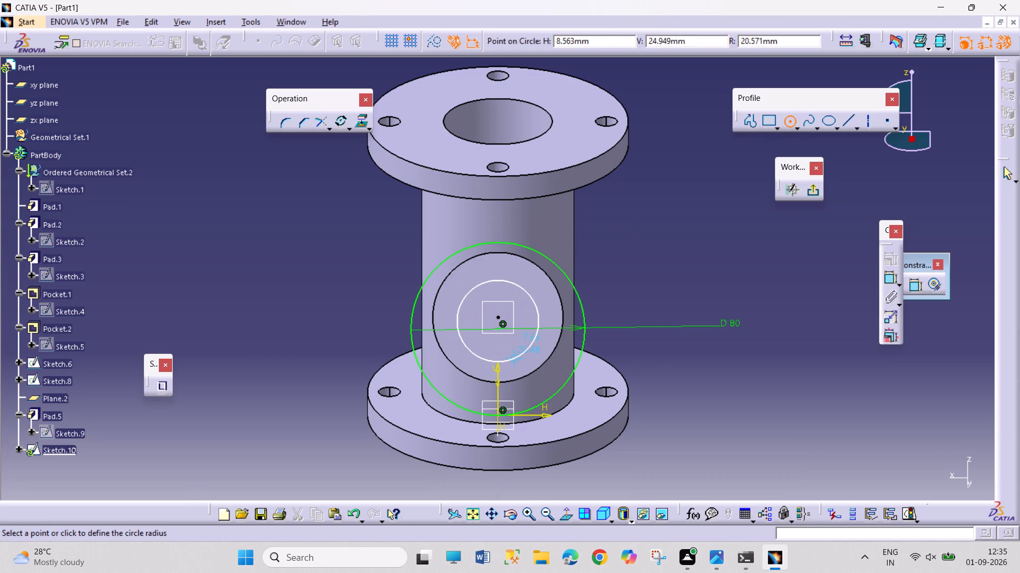
pyautogui.click(516, 361)
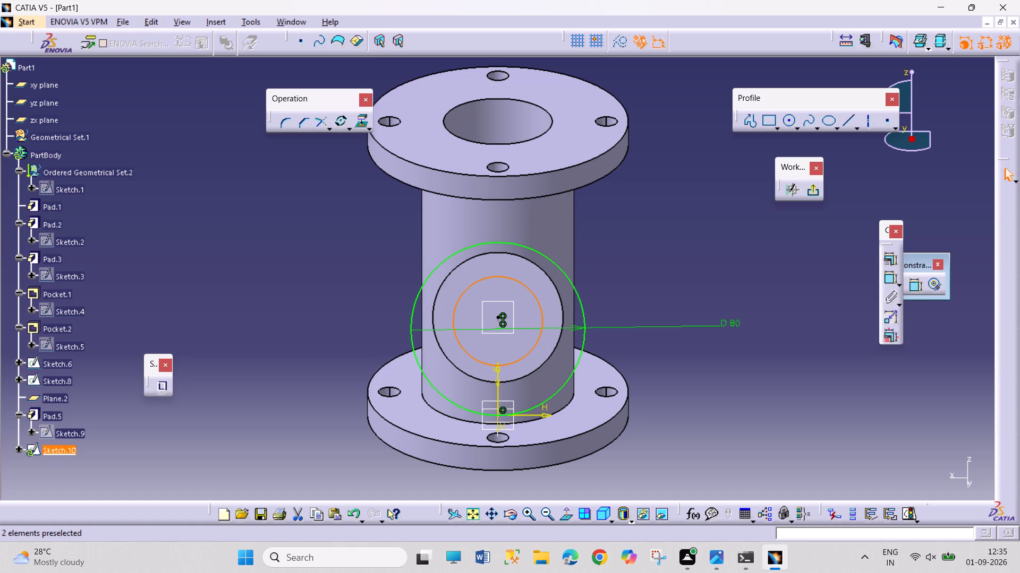
pyautogui.click(883, 279)
pyautogui.click(736, 368)
pyautogui.doubleClick(739, 364)
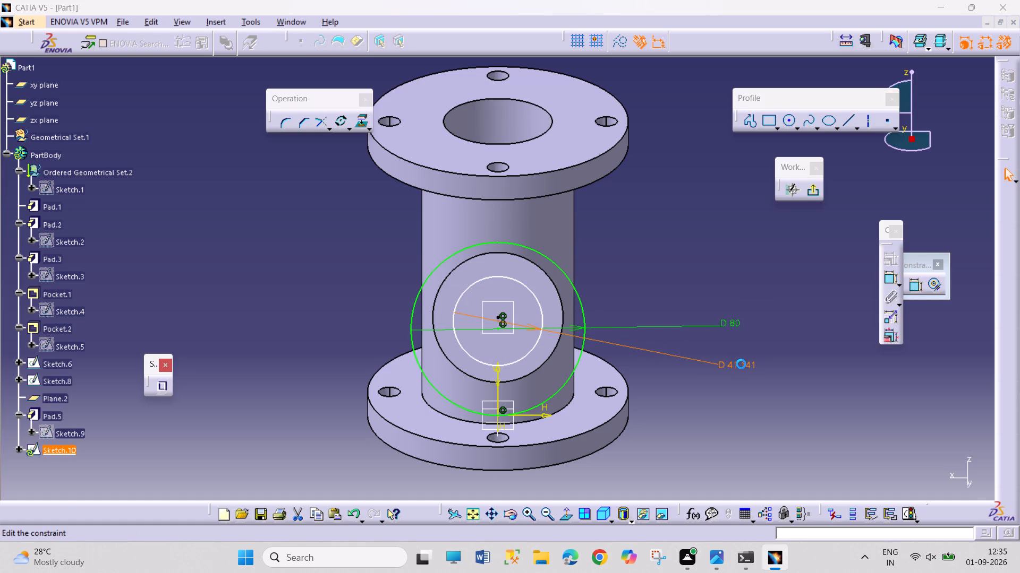
pyautogui.write('40')
pyautogui.press('Return')
pyautogui.click(632, 522)
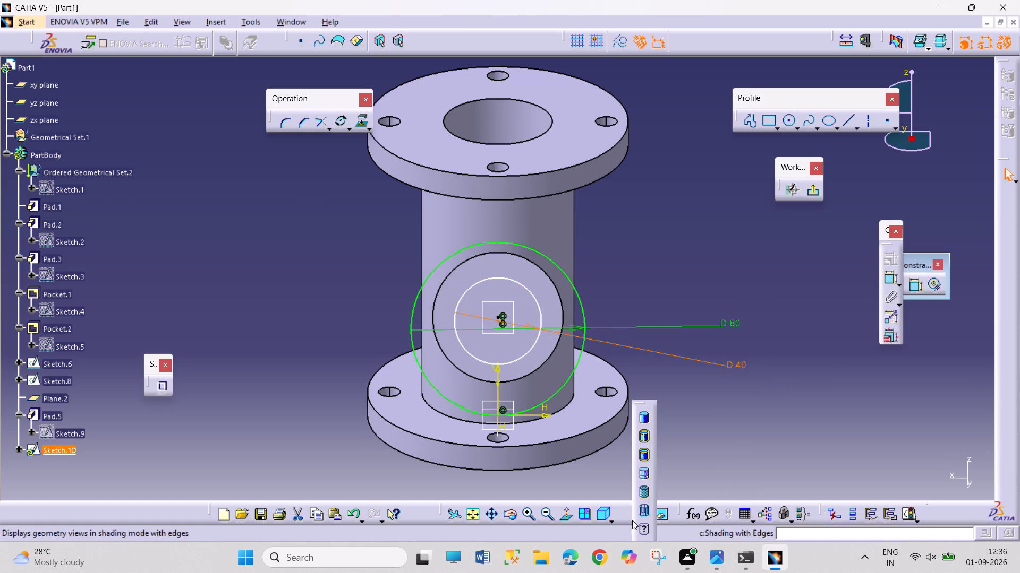
pyautogui.click(718, 444)
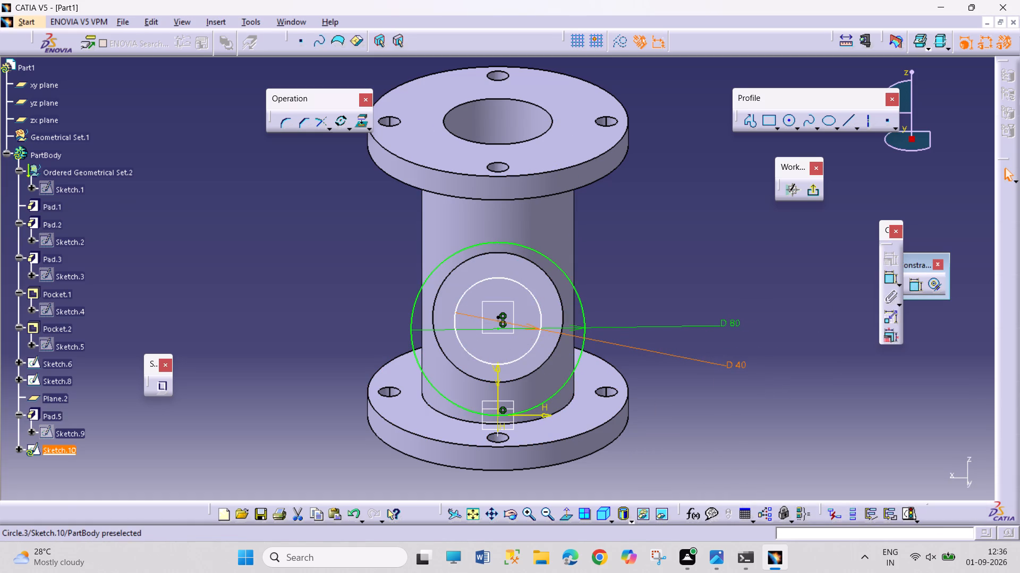
# Apply a Concentricity constraint between the 40 mm circle and the 80 mm circle.
pyautogui.click(528, 350)
pyautogui.keyDown('ctrl'); pyautogui.click(577, 368); pyautogui.keyUp('ctrl')
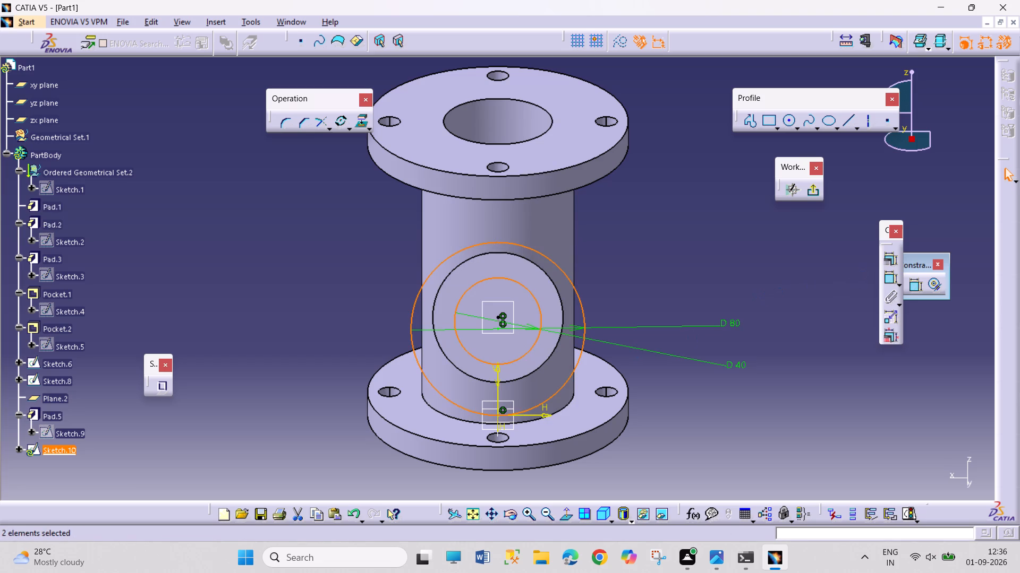
pyautogui.click(891, 262)
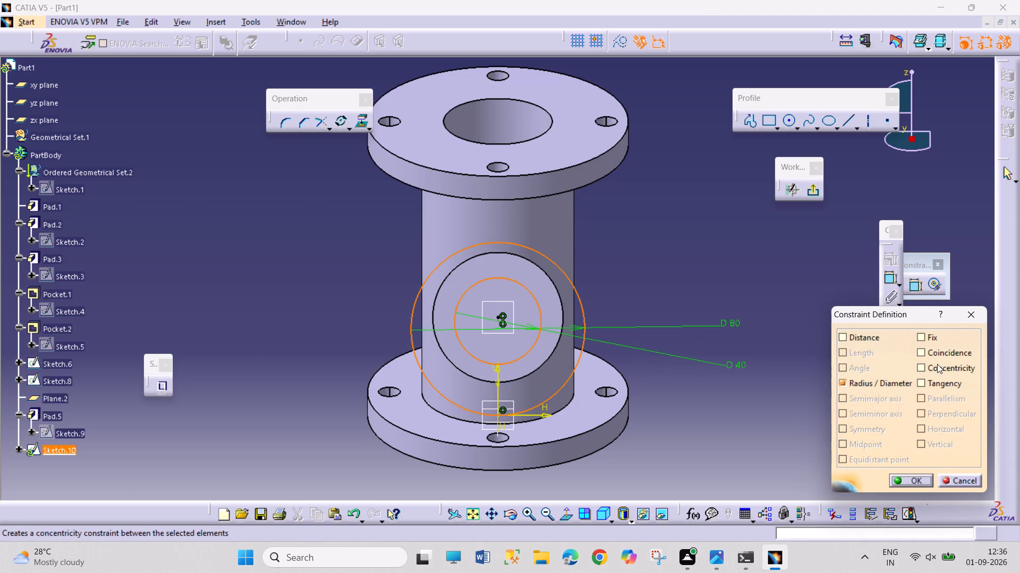
pyautogui.click(941, 366)
pyautogui.click(899, 479)
pyautogui.click(755, 452)
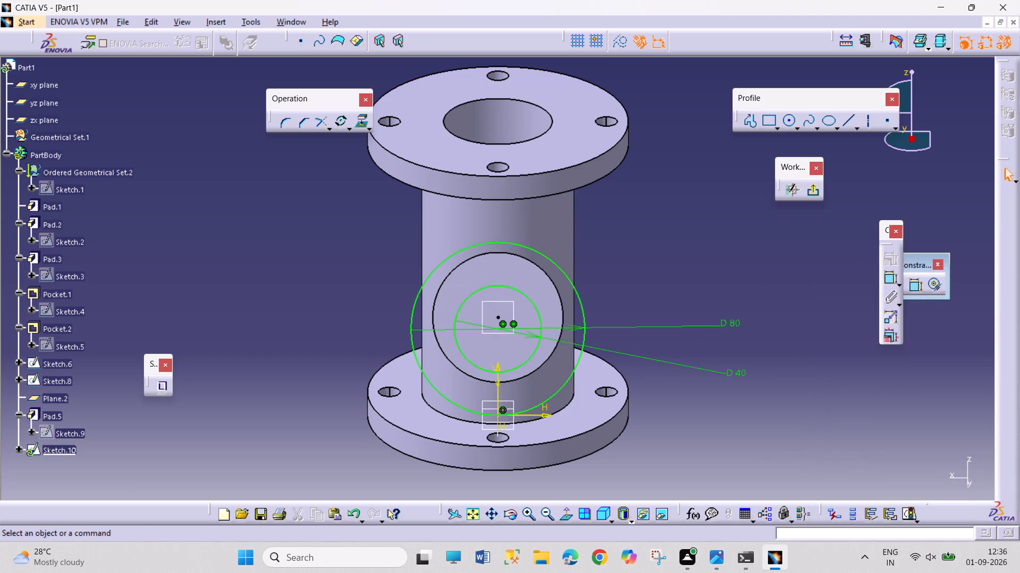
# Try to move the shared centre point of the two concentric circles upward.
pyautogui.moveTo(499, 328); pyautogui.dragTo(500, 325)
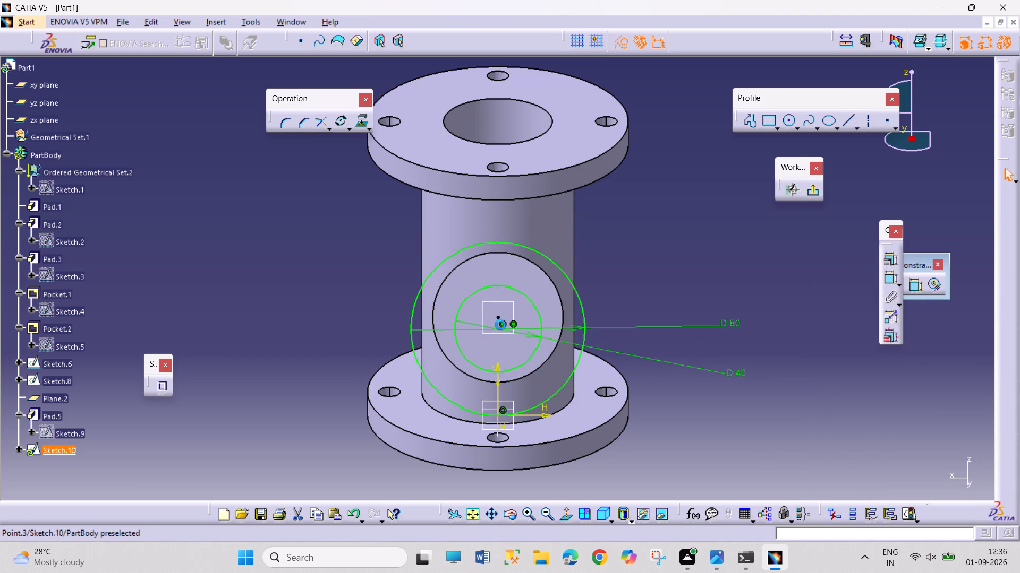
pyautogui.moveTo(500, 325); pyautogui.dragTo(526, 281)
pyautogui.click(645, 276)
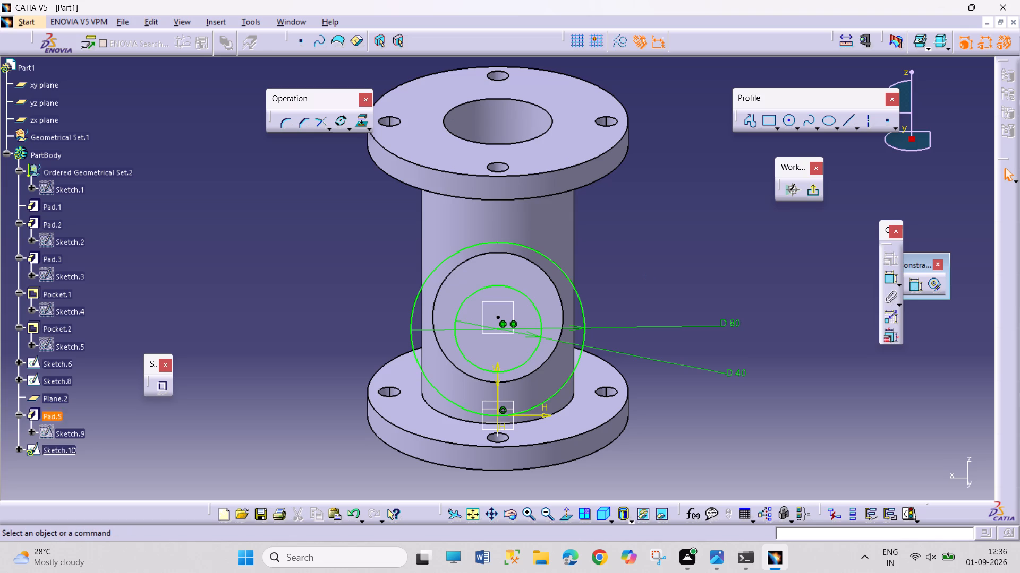
# Delete the concentricity constraint between the 40 mm circle and the 80 mm circle.
pyautogui.click(498, 317)
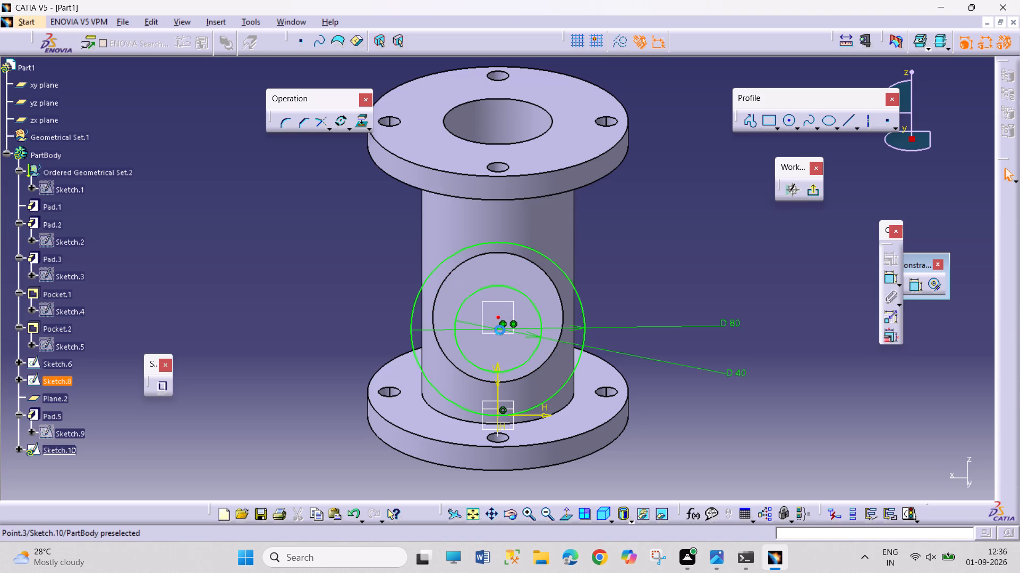
pyautogui.moveTo(645, 268); pyautogui.dragTo(644, 273)
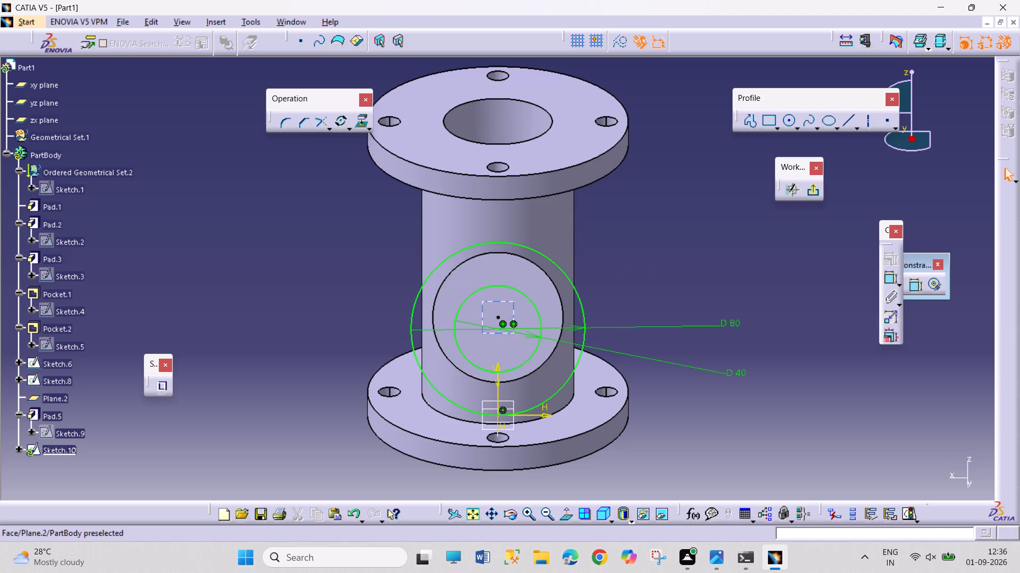
pyautogui.rightClick(515, 323)
pyautogui.moveTo(729, 263); pyautogui.dragTo(698, 272)
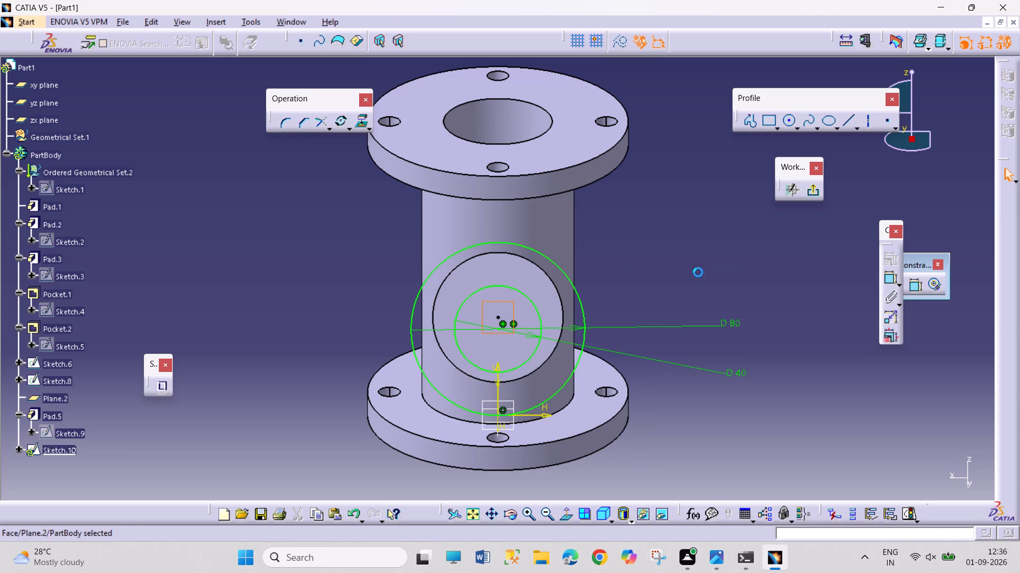
pyautogui.moveTo(698, 272); pyautogui.dragTo(707, 270)
pyautogui.rightClick(504, 323)
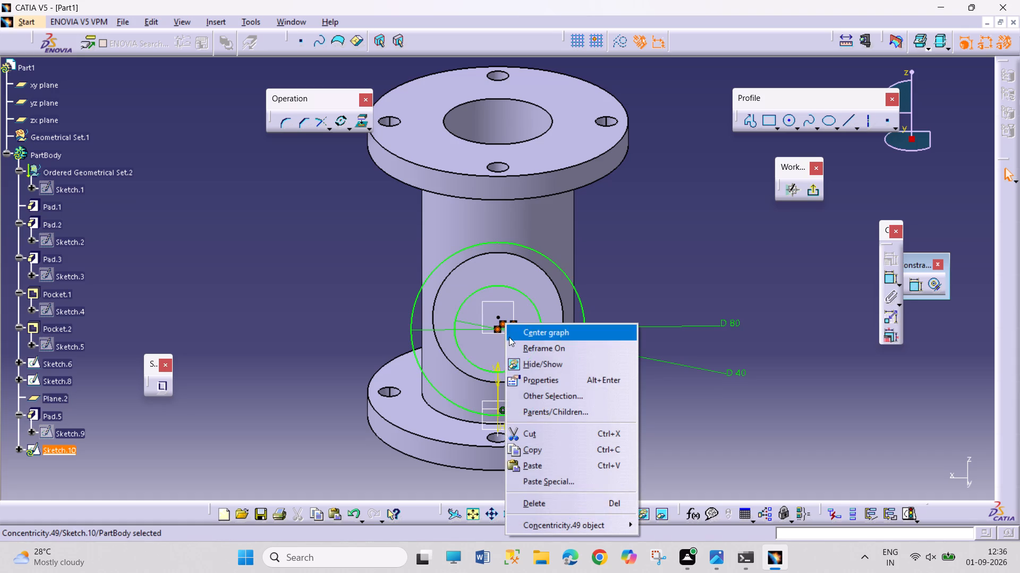
pyautogui.click(555, 503)
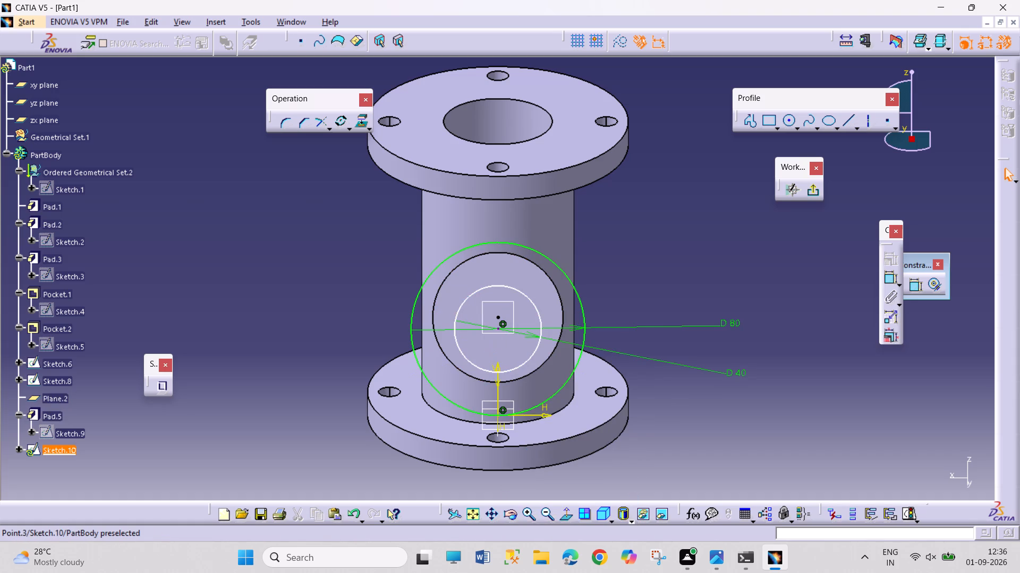
# Apply a Coincidence constraint between the 40 mm circle's centre point and the branch centre point of Sketch.8.
pyautogui.click(498, 328)
pyautogui.keyDown('ctrl'); pyautogui.moveTo(497, 316); pyautogui.dragTo(503, 318); pyautogui.keyUp('ctrl')
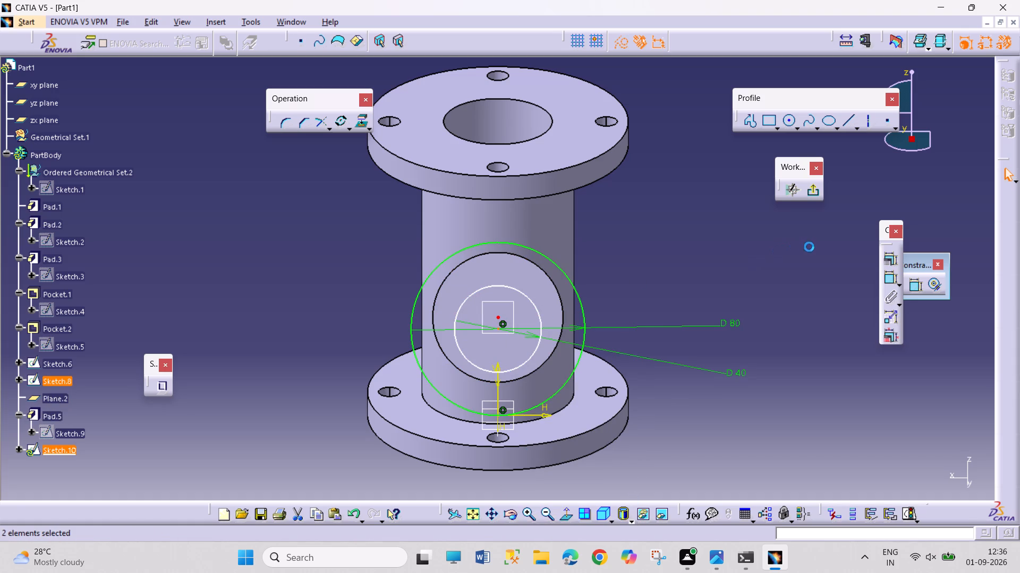
pyautogui.click(890, 255)
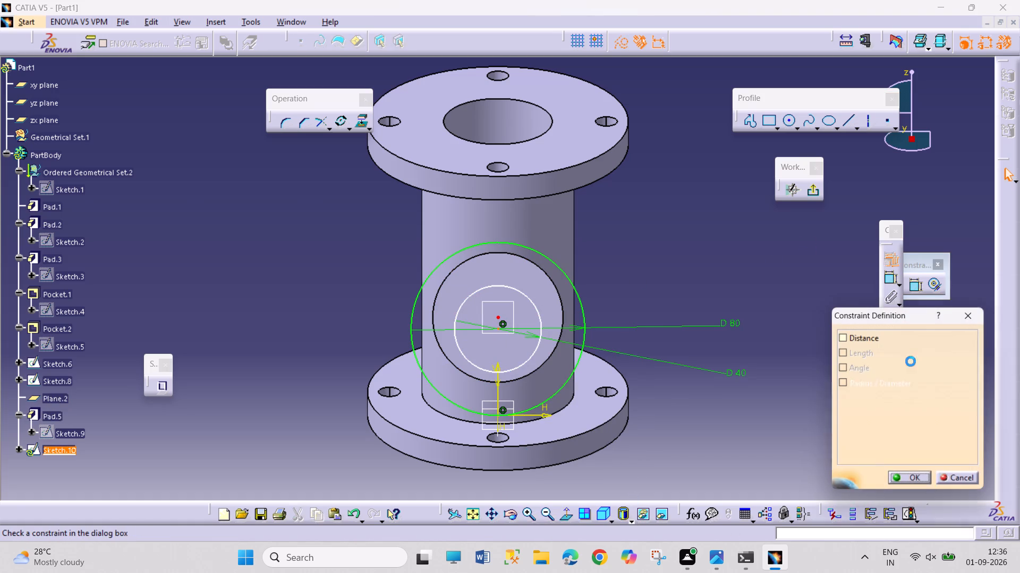
pyautogui.click(936, 350)
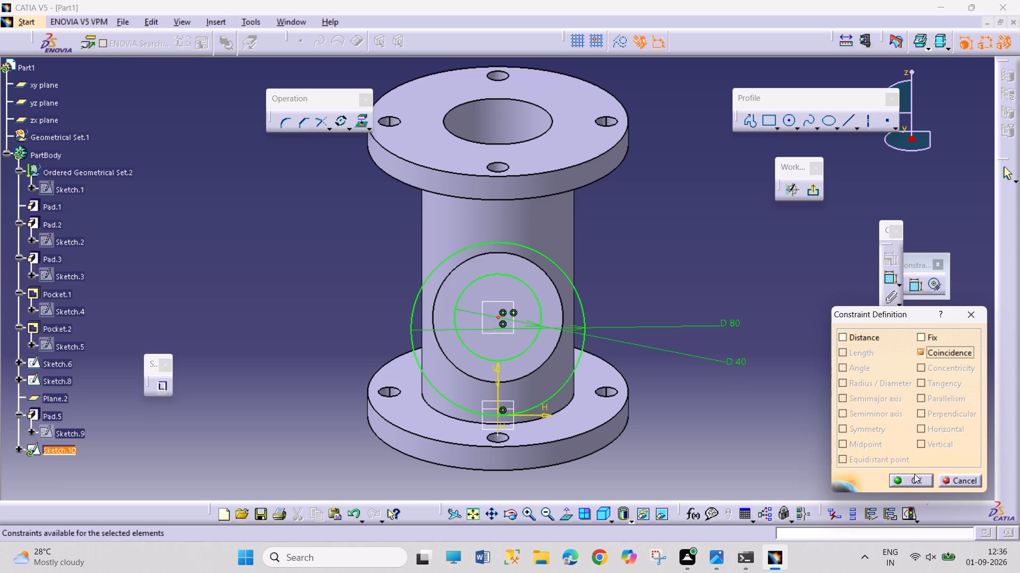
pyautogui.click(910, 483)
# Delete the off-centre 80 mm circle from the flange sketch.
pyautogui.click(582, 355)
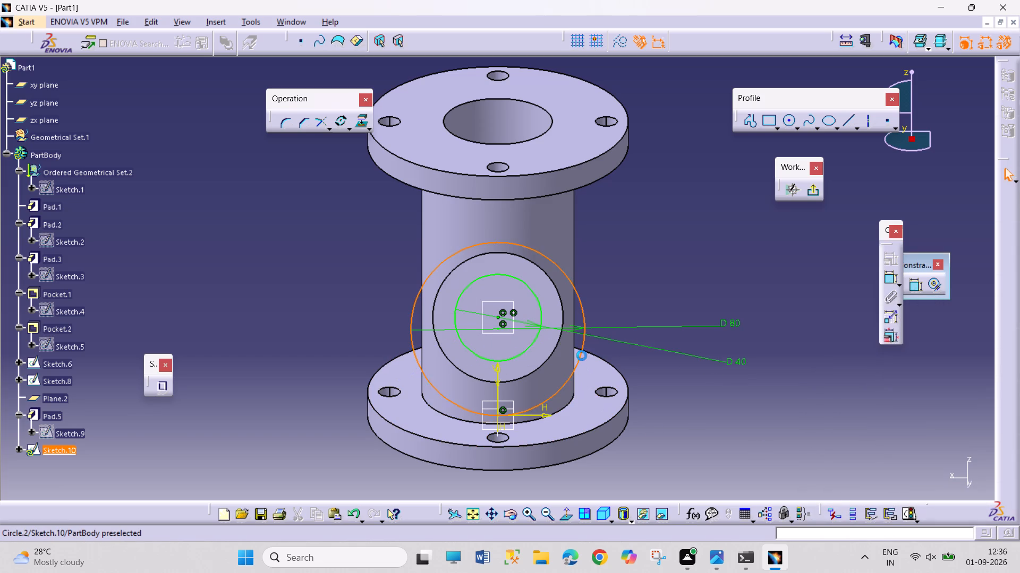
pyautogui.click(737, 409)
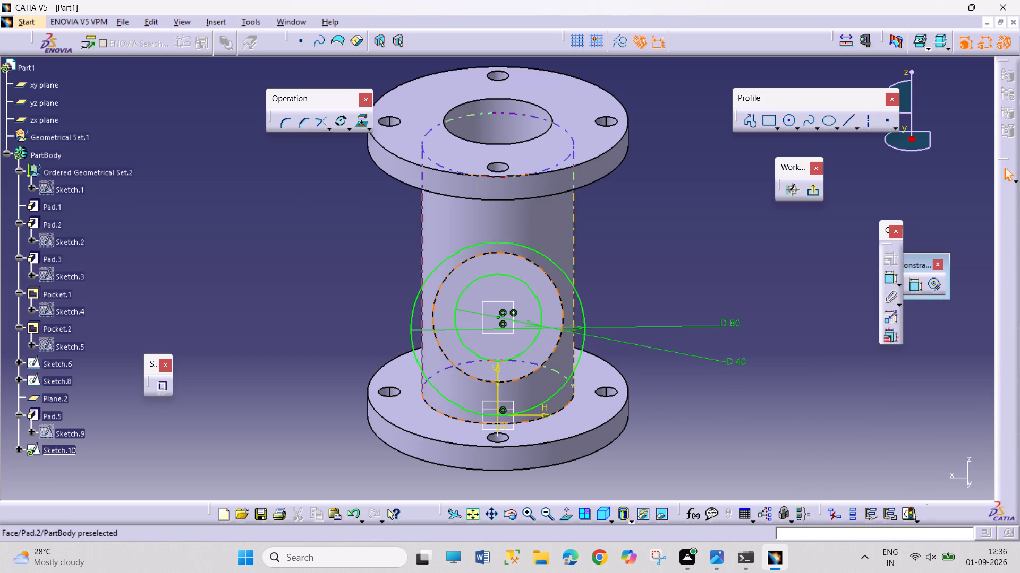
pyautogui.rightClick(503, 410)
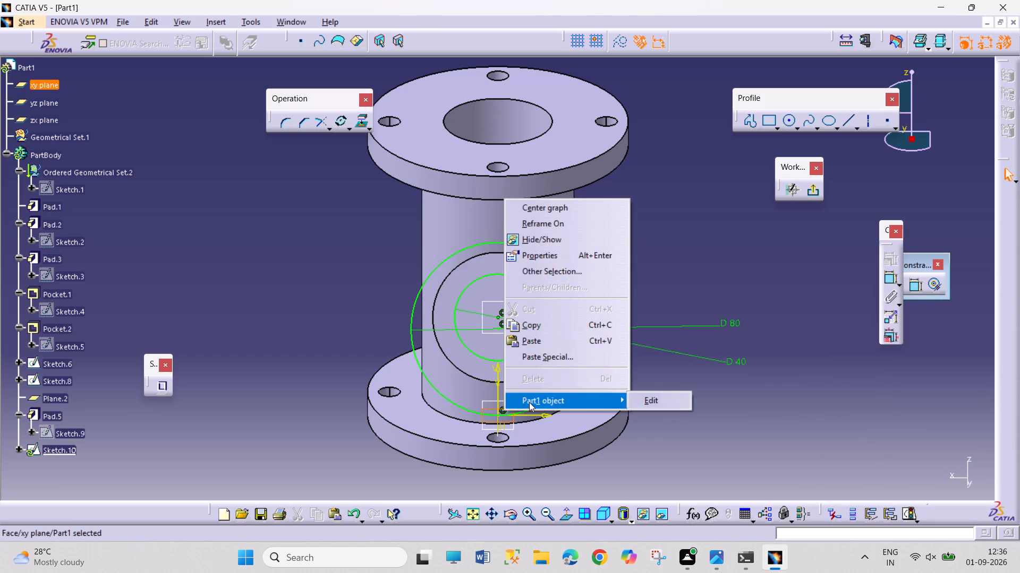
pyautogui.moveTo(737, 452); pyautogui.dragTo(717, 454)
pyautogui.rightClick(505, 411)
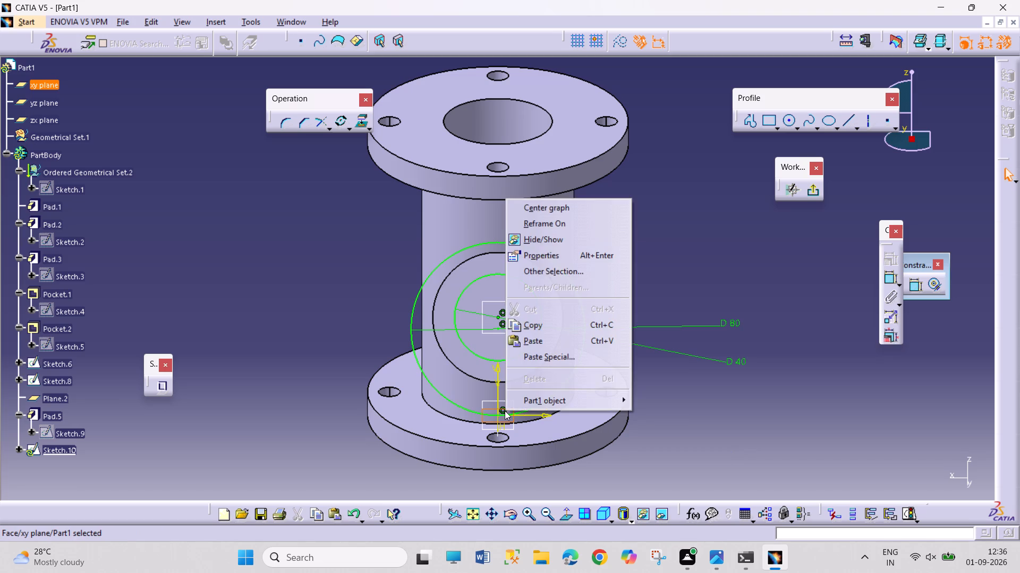
pyautogui.click(675, 440)
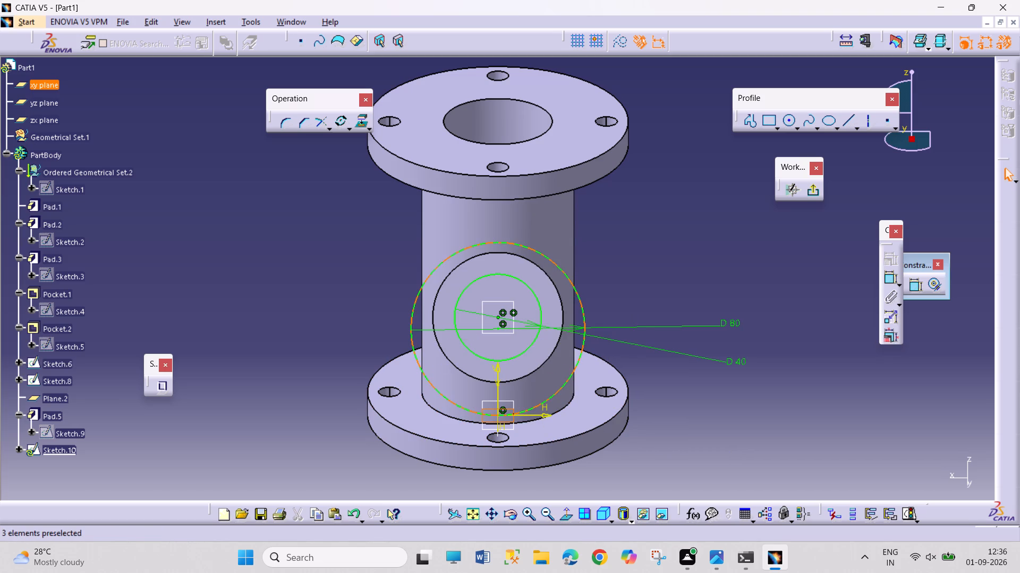
pyautogui.rightClick(580, 359)
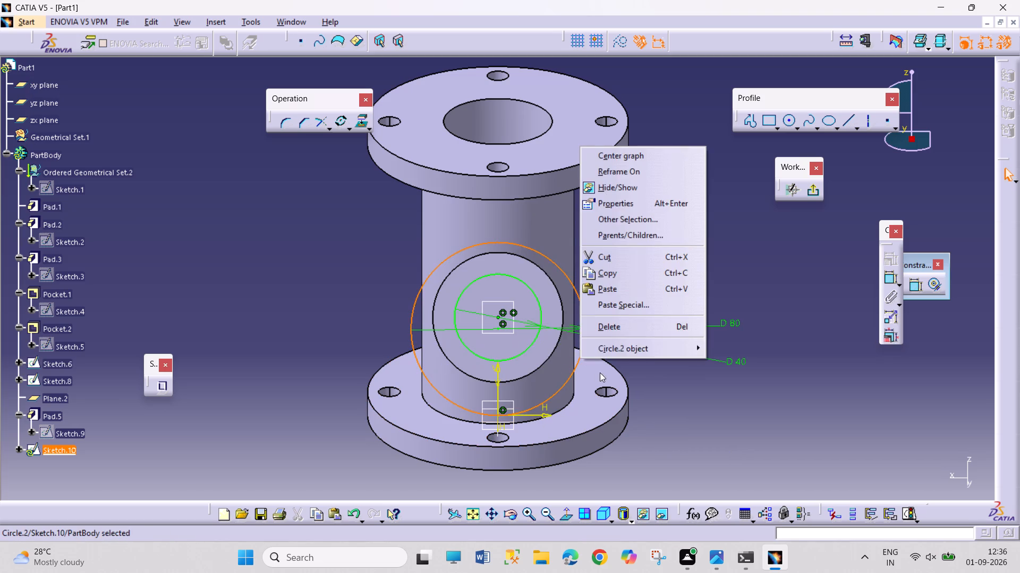
pyautogui.click(622, 325)
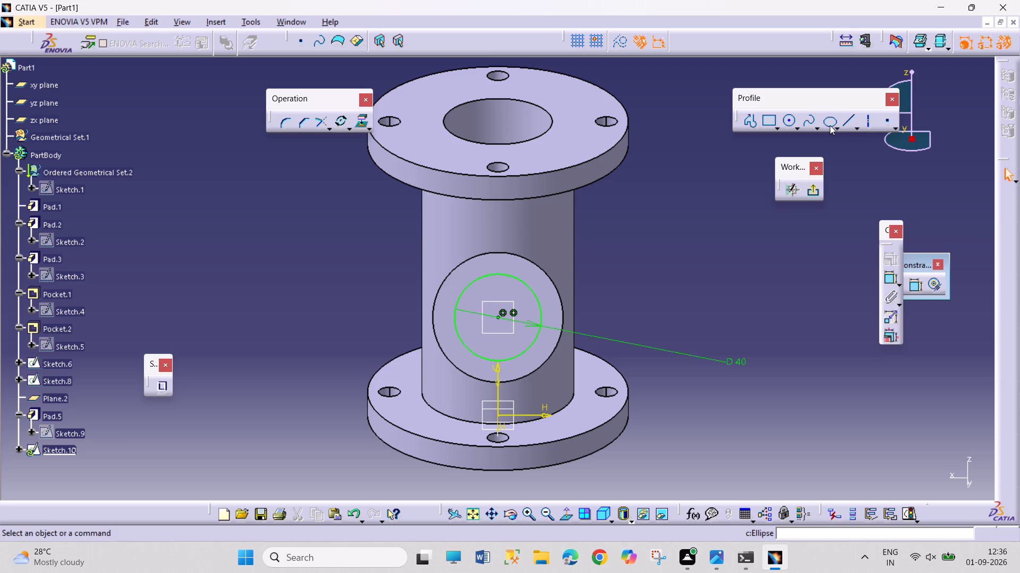
# Sketch a larger circle concentric with the 40 mm circle and set its diameter to 80 mm.
pyautogui.moveTo(781, 121); pyautogui.dragTo(786, 123)
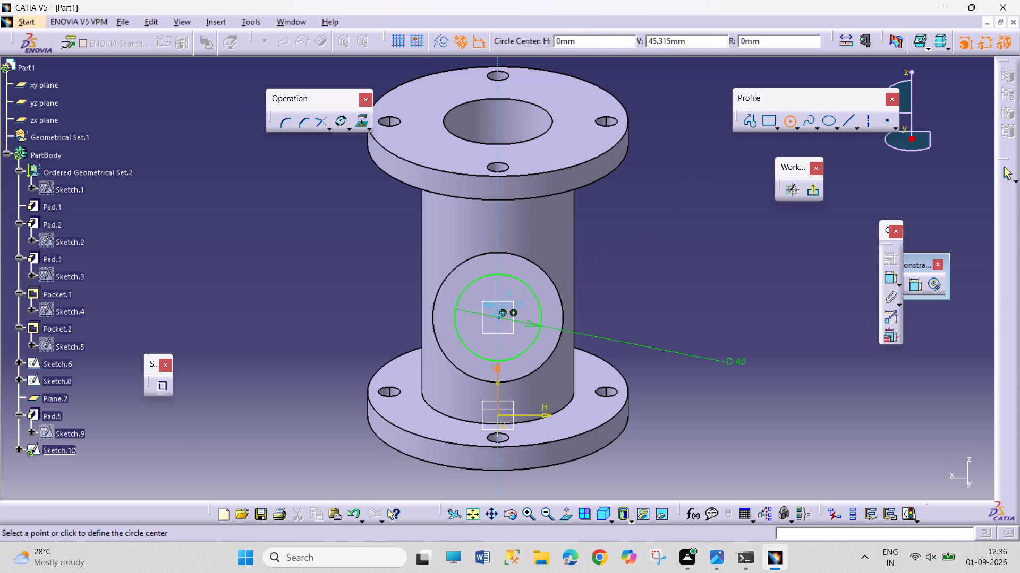
pyautogui.rightClick(537, 334)
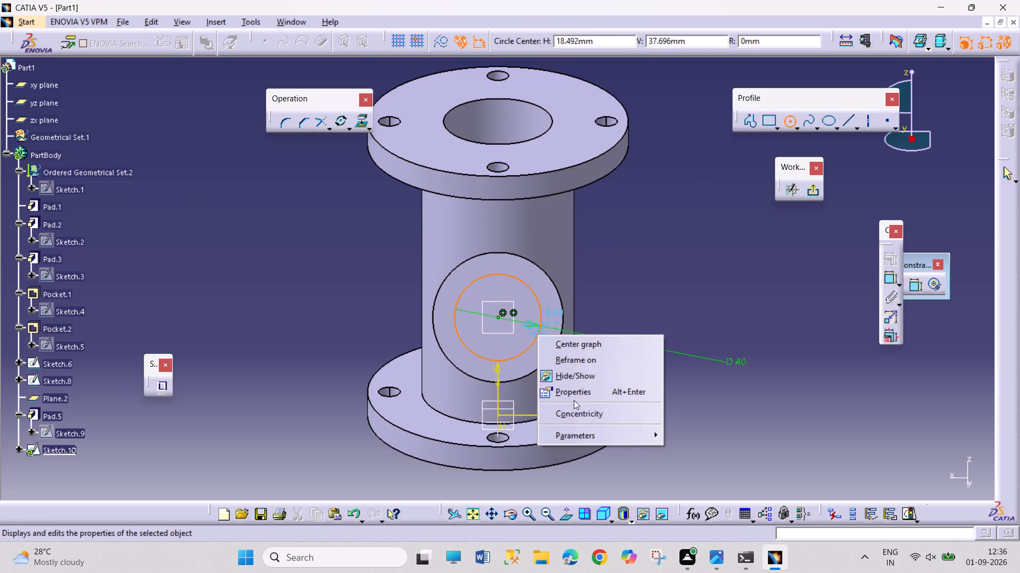
pyautogui.click(574, 414)
pyautogui.click(565, 372)
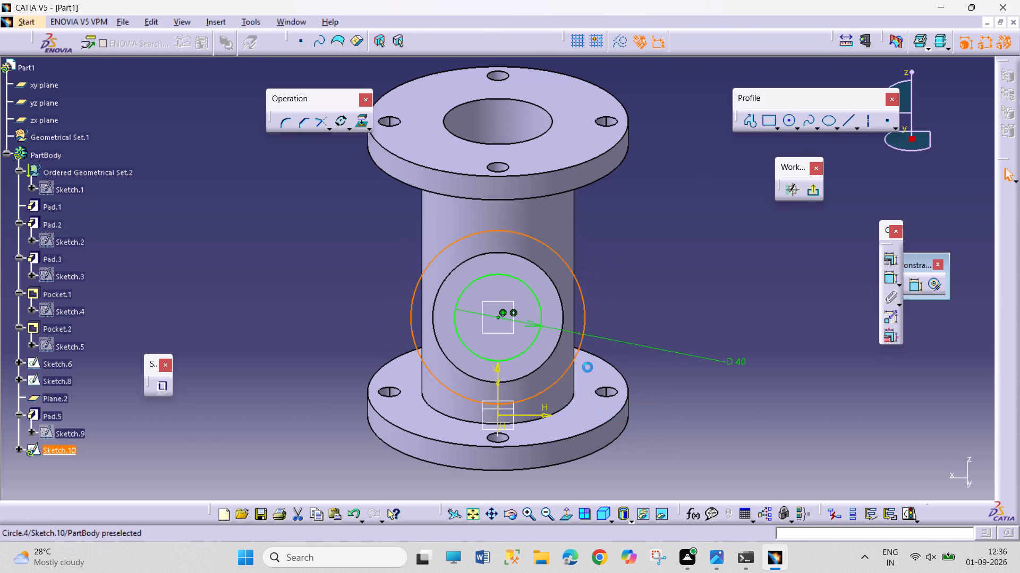
pyautogui.click(888, 277)
pyautogui.click(656, 277)
pyautogui.doubleClick(668, 273)
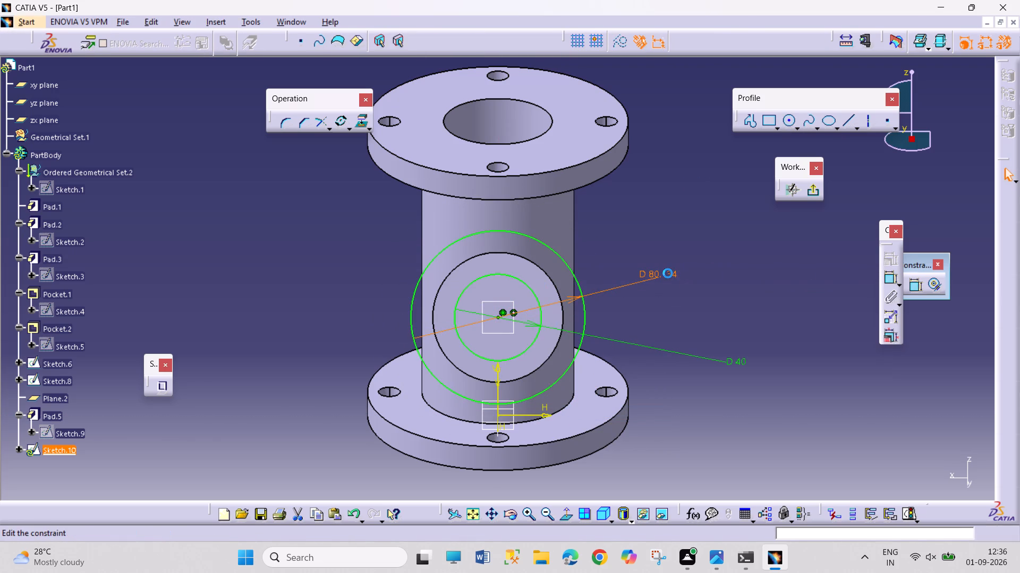
pyautogui.write('80')
pyautogui.press('Return')
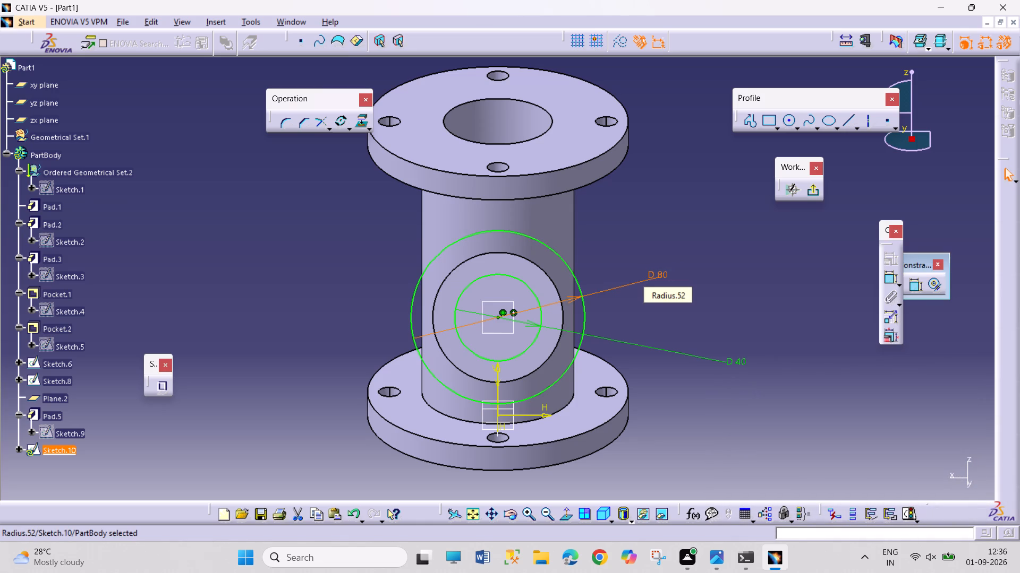
pyautogui.click(728, 272)
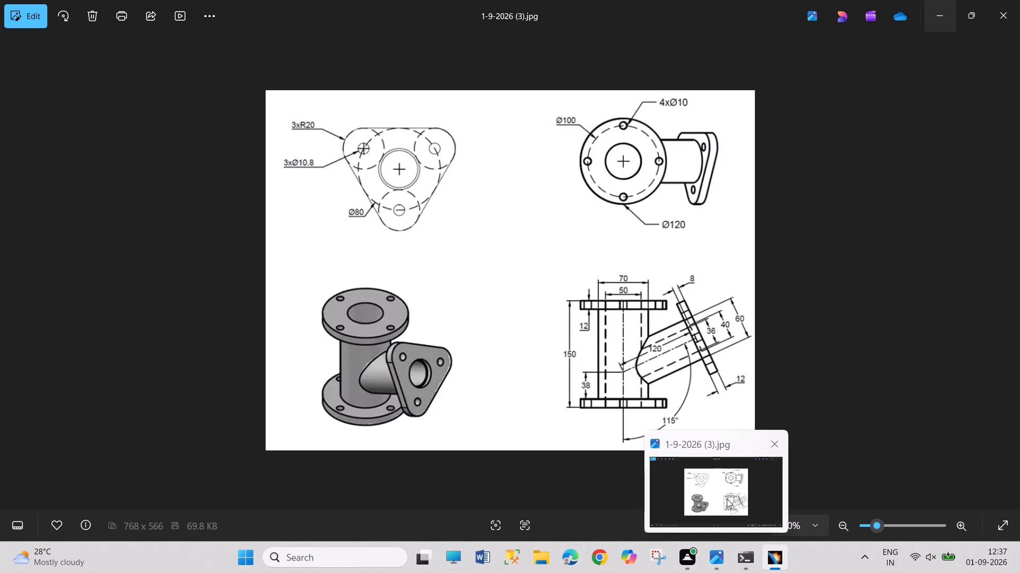
# Sketch a circle of 20 mm radius centred on the upper-right arc of the 80 mm circle, reaching the 40 mm circle.
pyautogui.click(790, 119)
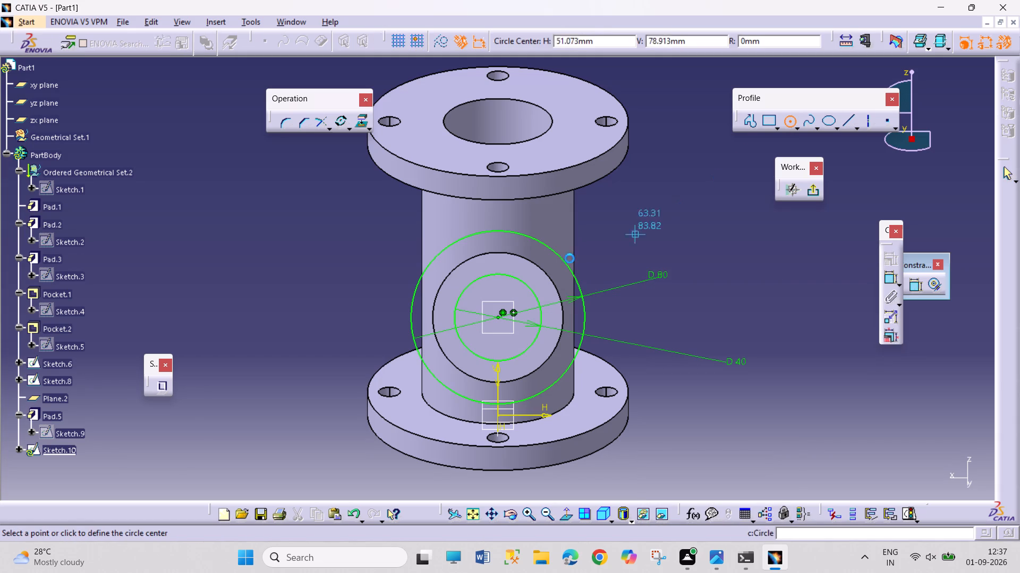
pyautogui.click(563, 261)
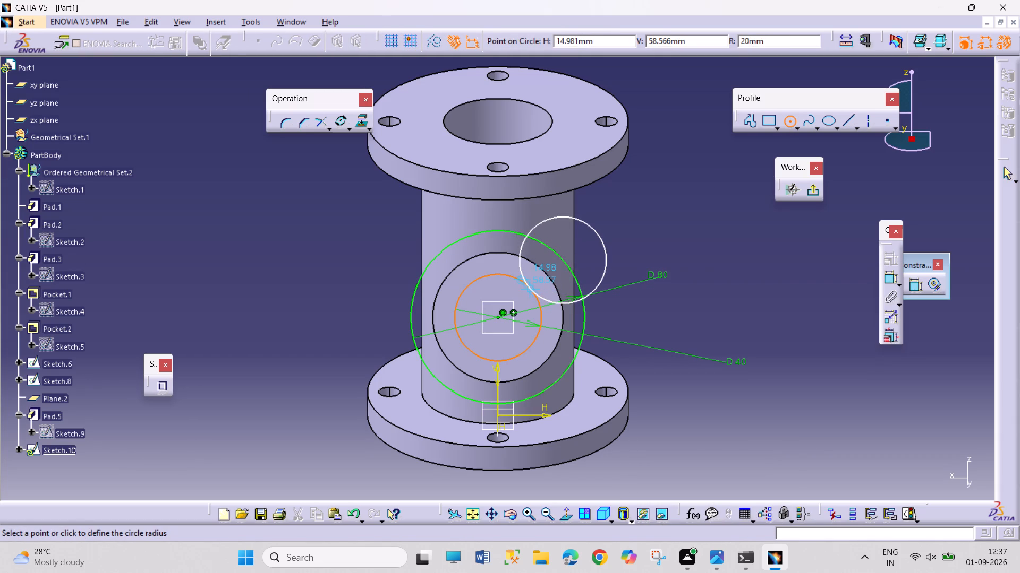
pyautogui.click(531, 288)
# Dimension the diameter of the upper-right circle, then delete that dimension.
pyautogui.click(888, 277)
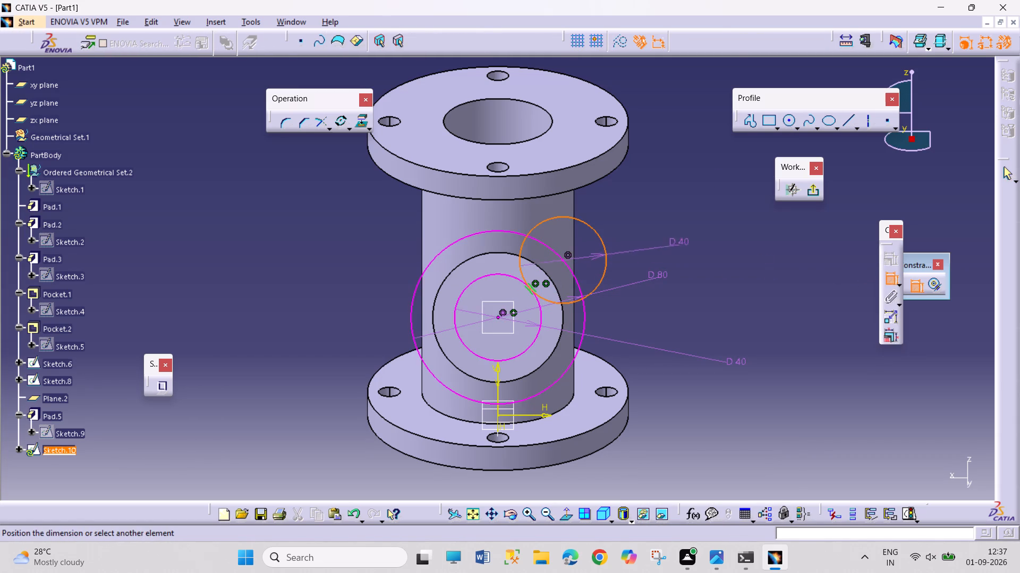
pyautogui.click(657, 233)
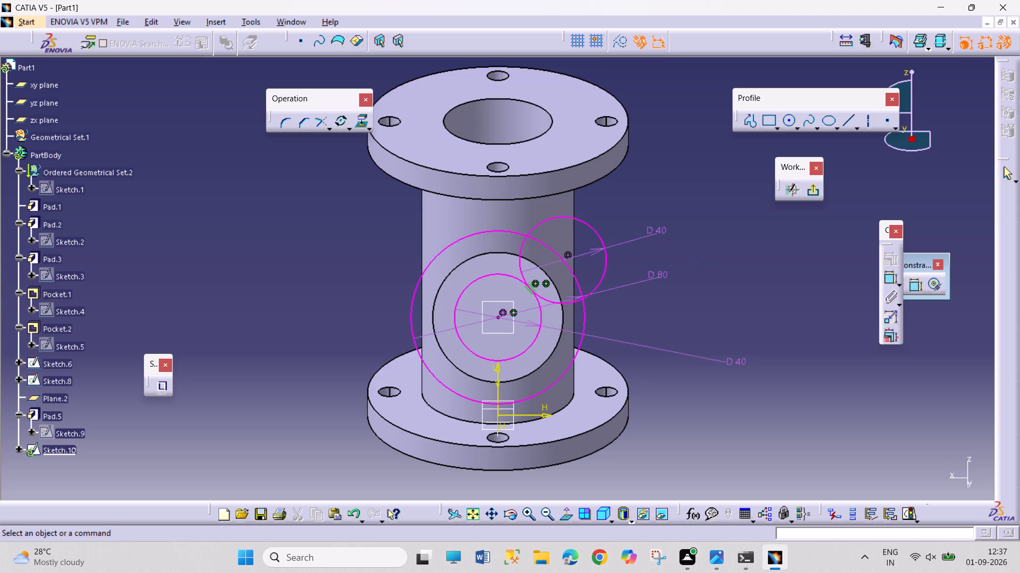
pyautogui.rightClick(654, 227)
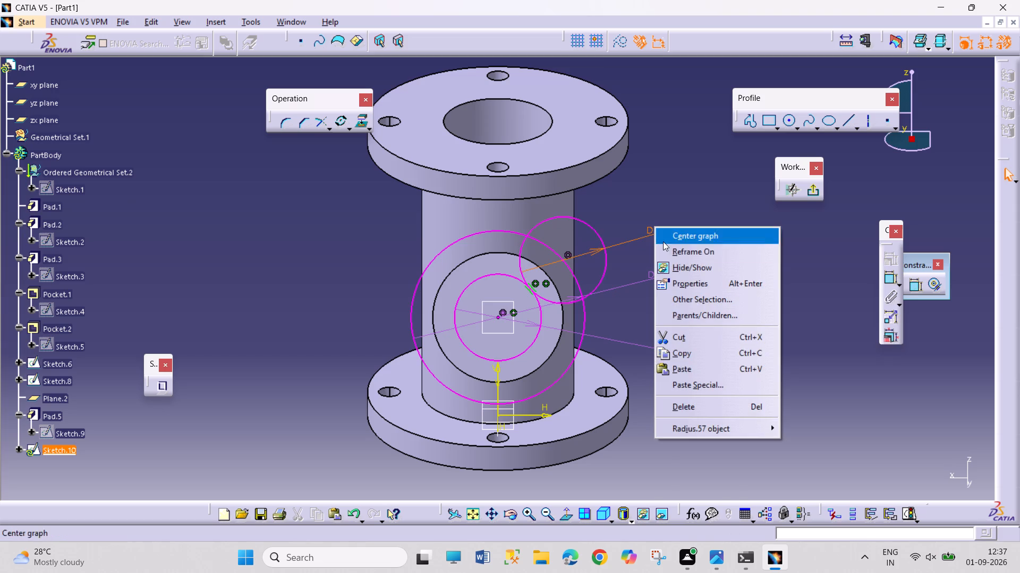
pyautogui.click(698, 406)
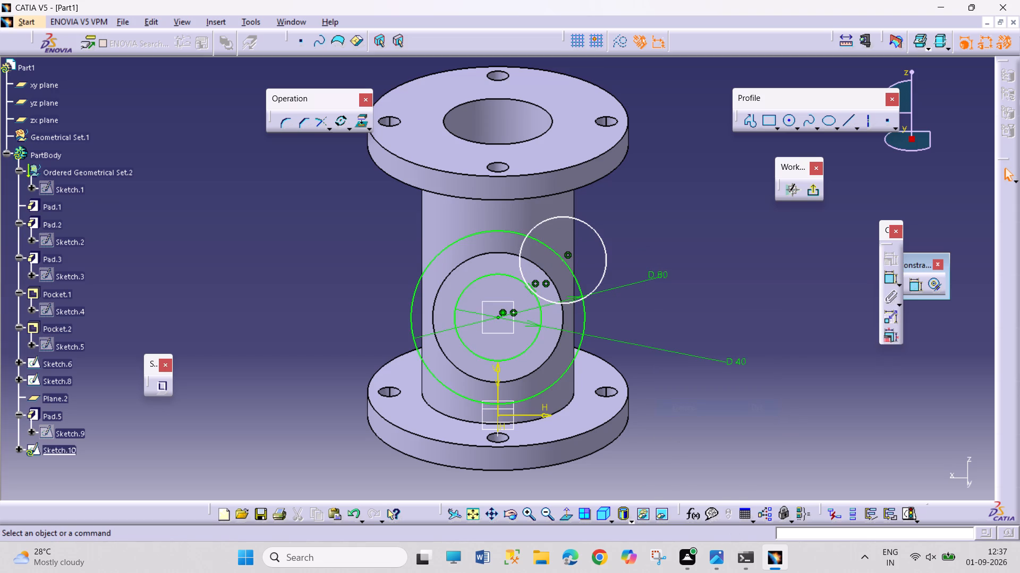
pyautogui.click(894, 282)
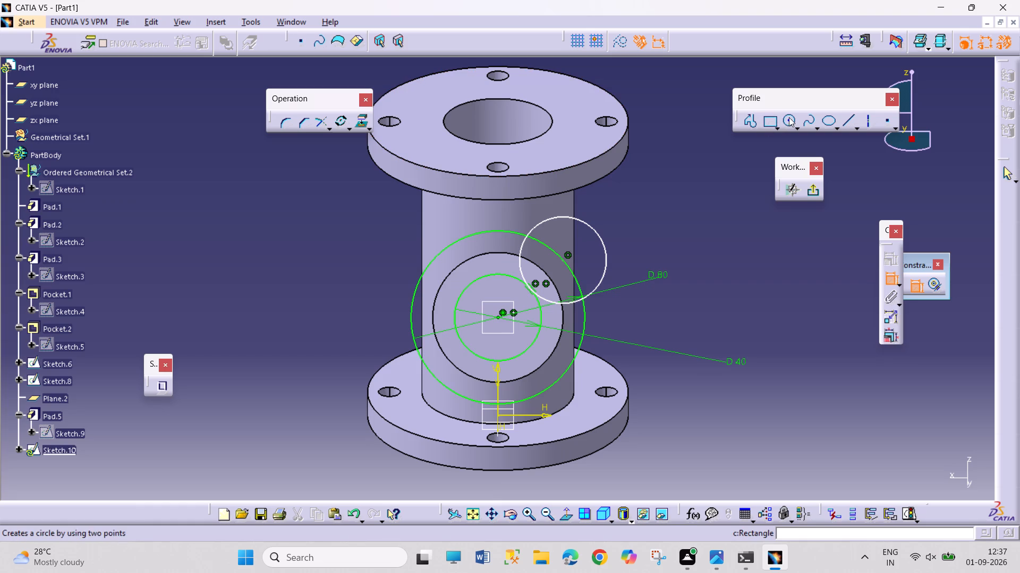
# Sketch a matching circle centred on the upper-left arc of the 80 mm circle, with its edge on the 40 mm circle.
pyautogui.click(789, 117)
pyautogui.click(426, 270)
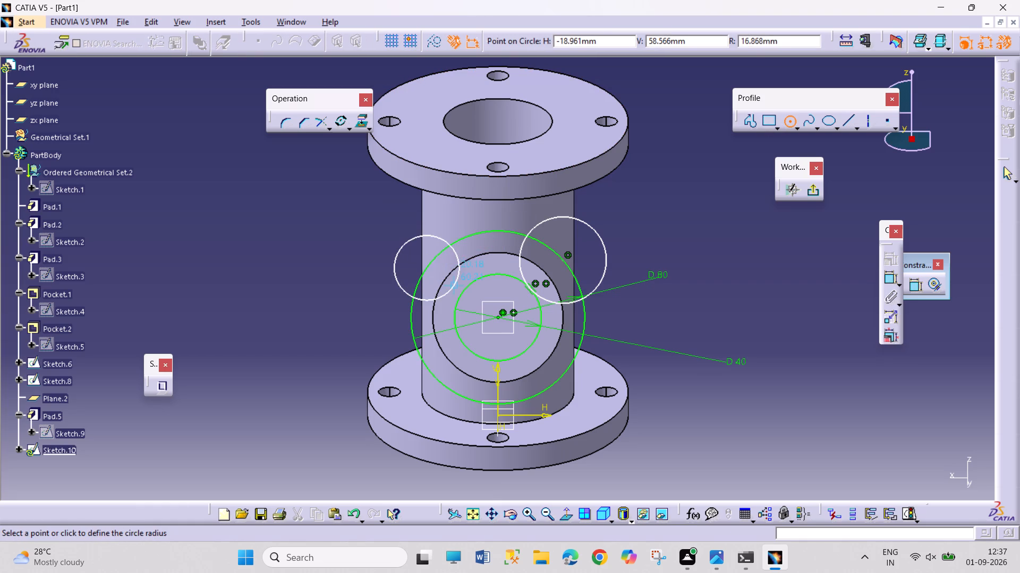
pyautogui.click(460, 289)
pyautogui.click(772, 268)
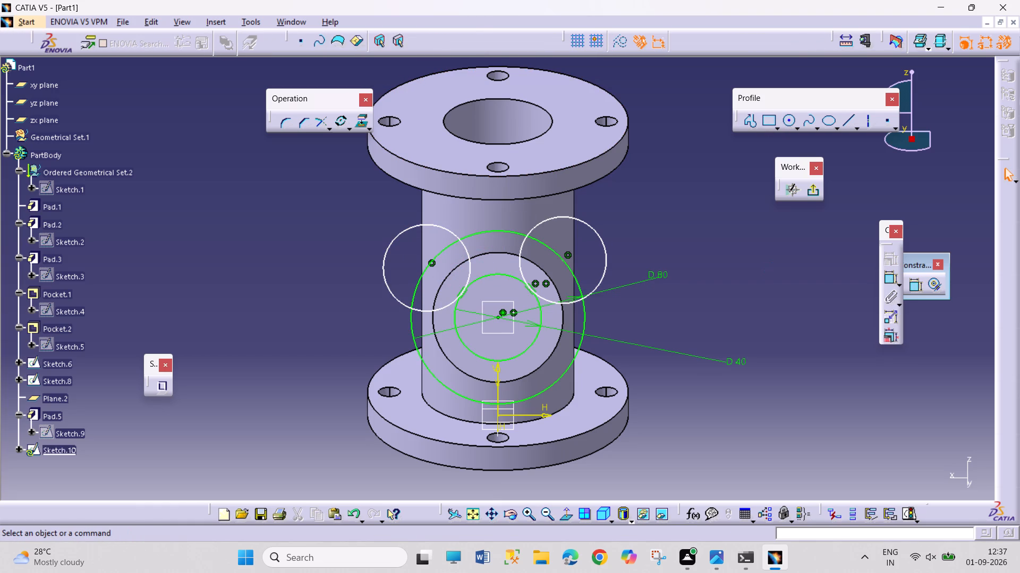
# Draw a bi-tangent line joining the tops of the upper-left and upper-right circles.
pyautogui.click(857, 129)
pyautogui.click(856, 126)
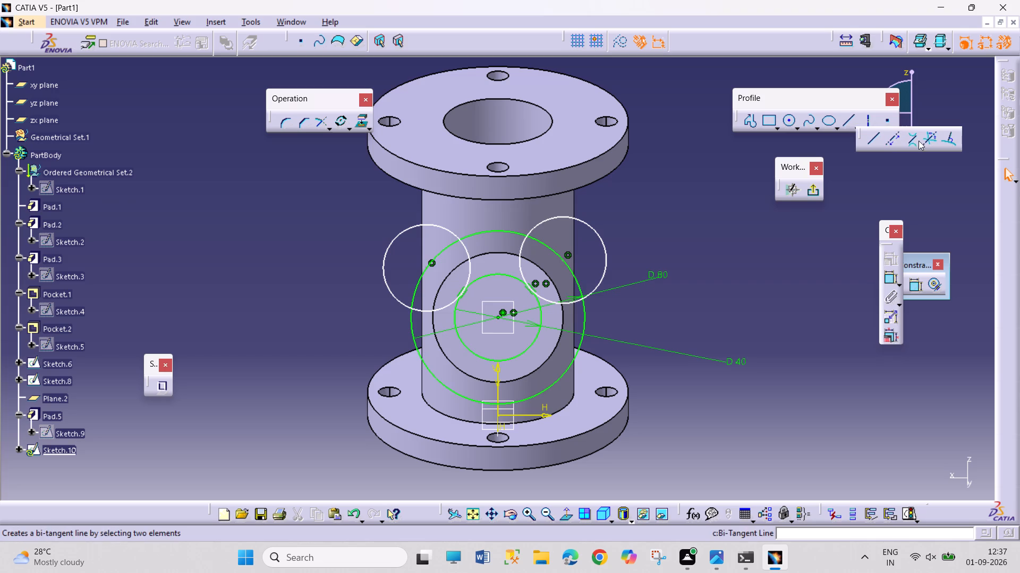
pyautogui.click(911, 140)
pyautogui.click(404, 229)
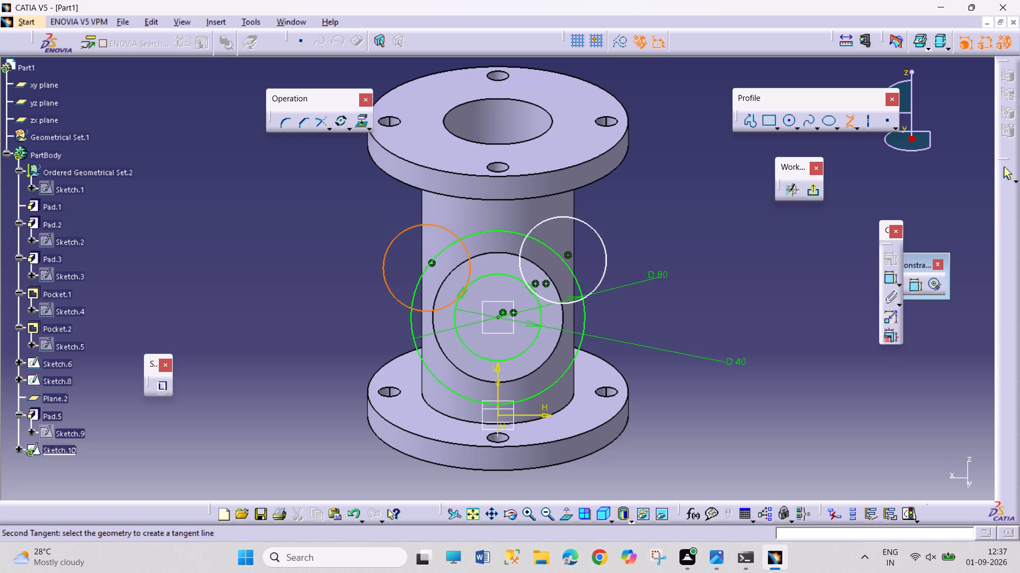
pyautogui.click(584, 221)
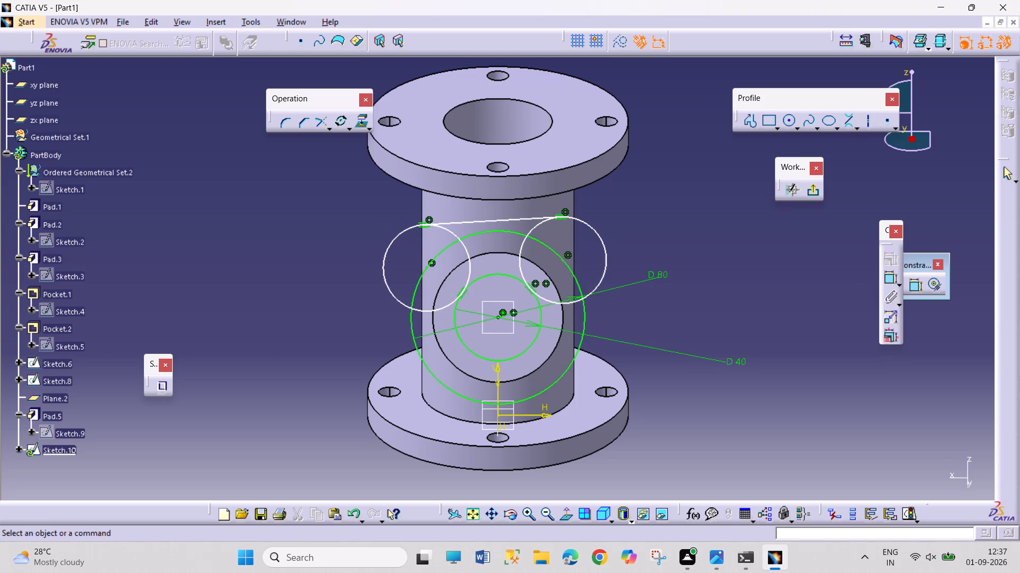
pyautogui.click(707, 218)
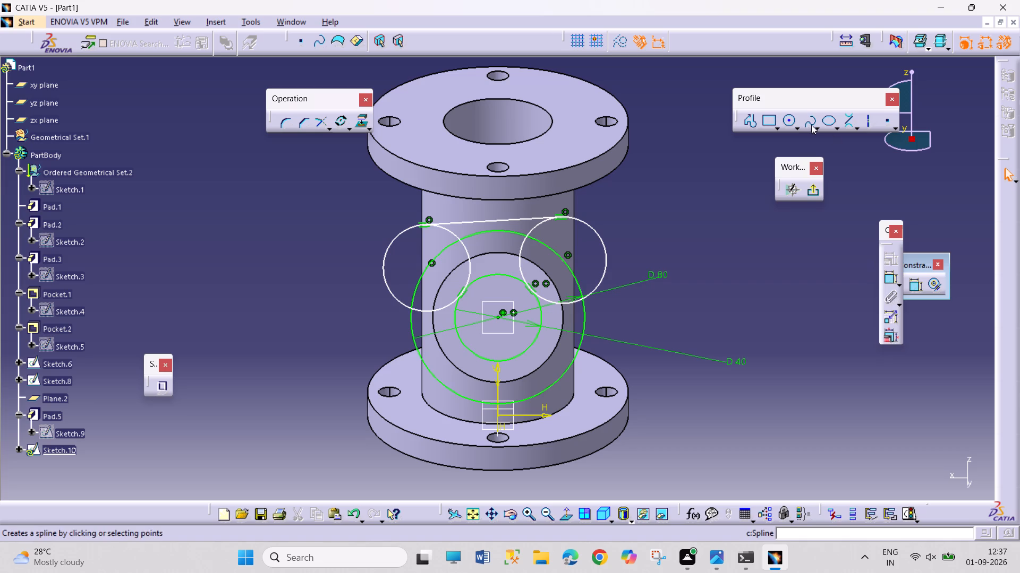
# Sketch a third matching circle centred on the bottom of the 80 mm circle, with its edge on the 40 mm circle.
pyautogui.click(790, 122)
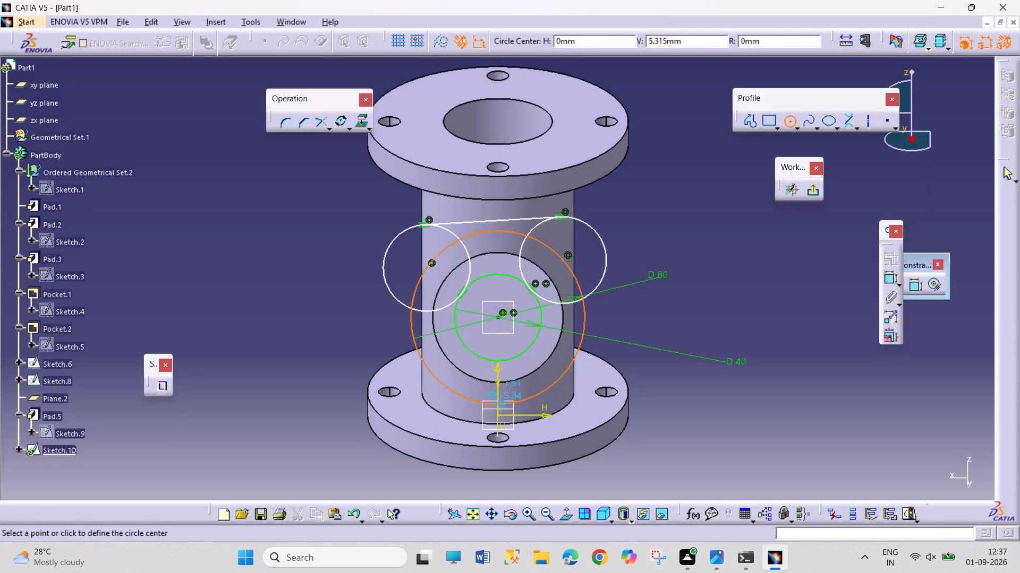
pyautogui.click(498, 403)
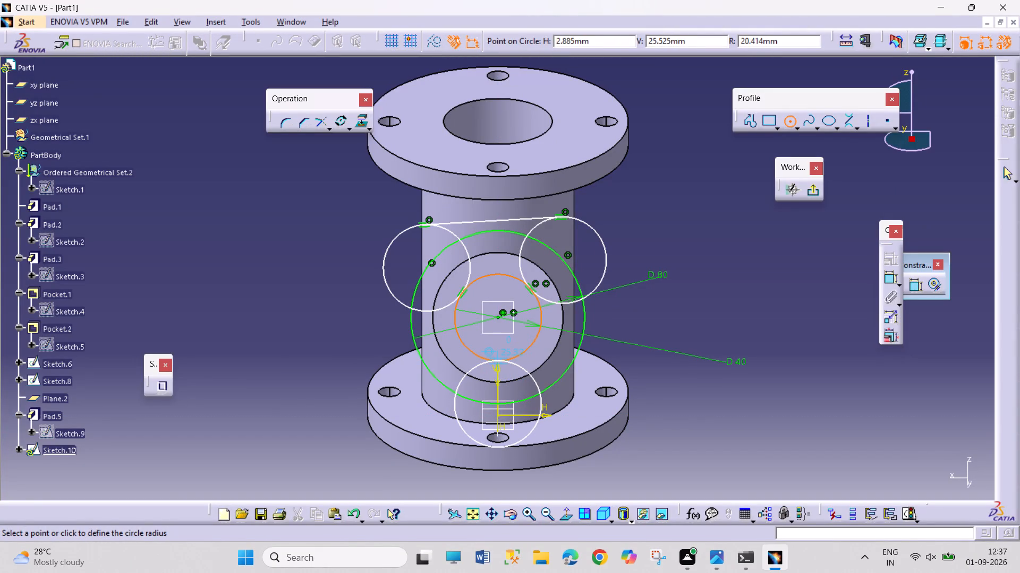
pyautogui.click(498, 361)
pyautogui.click(696, 418)
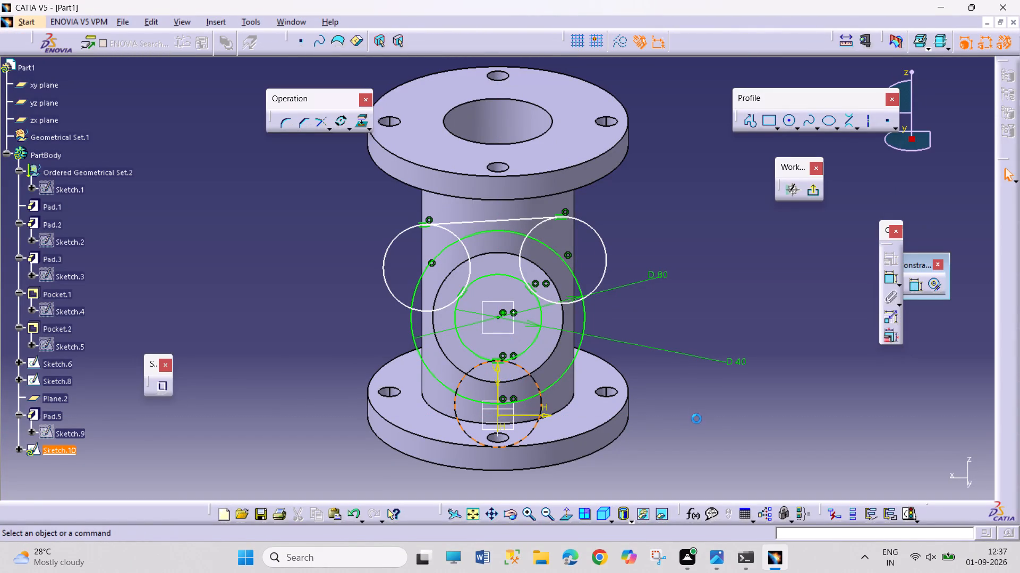
# Draw bi-tangent lines joining the bottom circle's outer sides to the upper-right and upper-left circles.
pyautogui.click(843, 125)
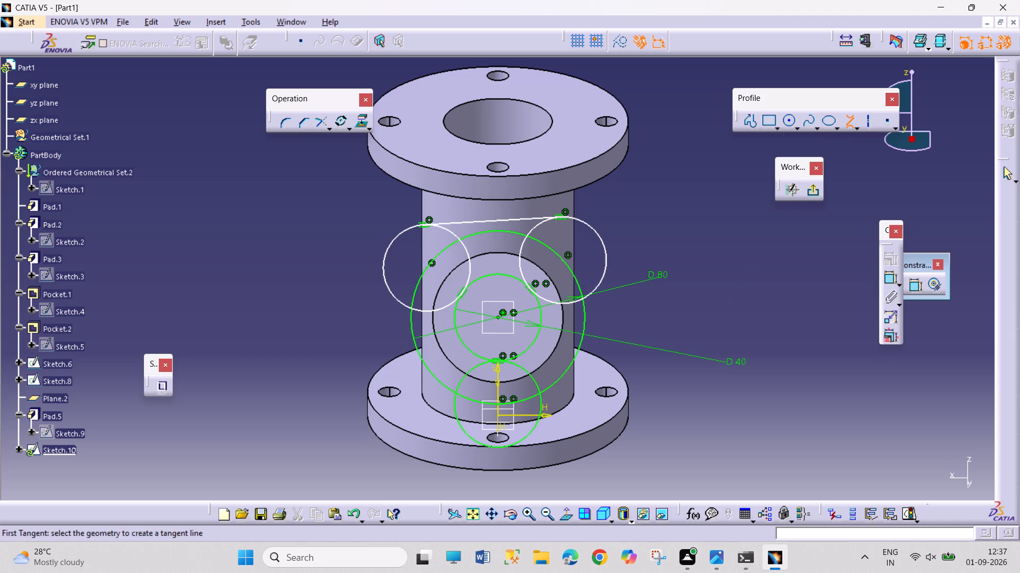
pyautogui.click(541, 410)
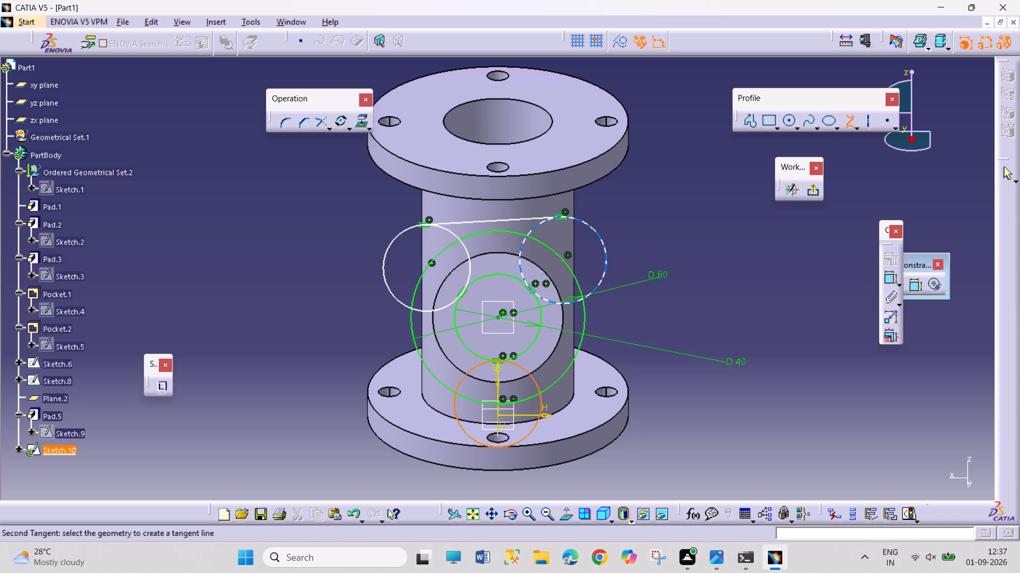
pyautogui.click(602, 274)
pyautogui.click(846, 120)
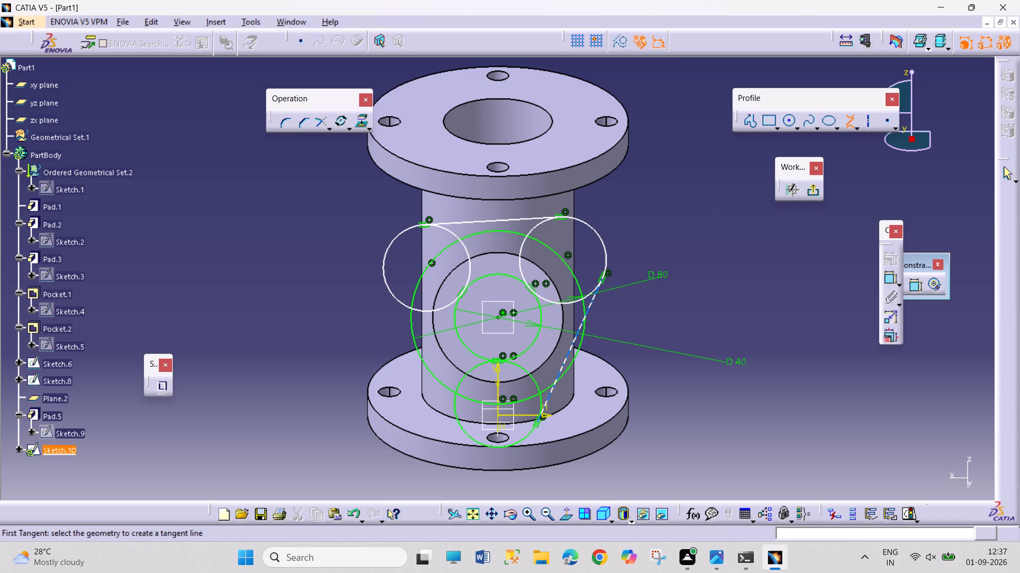
pyautogui.click(464, 429)
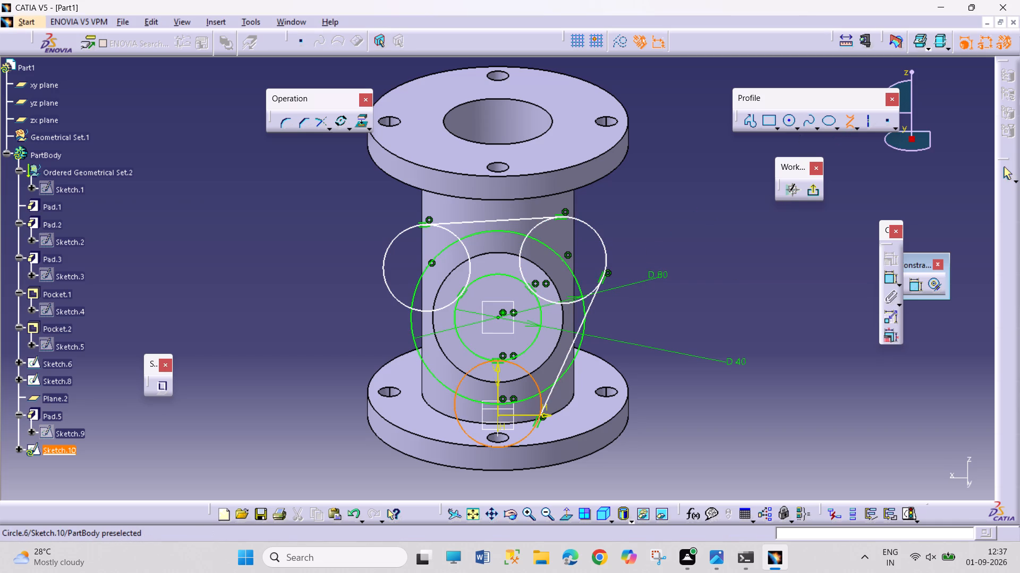
pyautogui.click(405, 307)
pyautogui.click(709, 405)
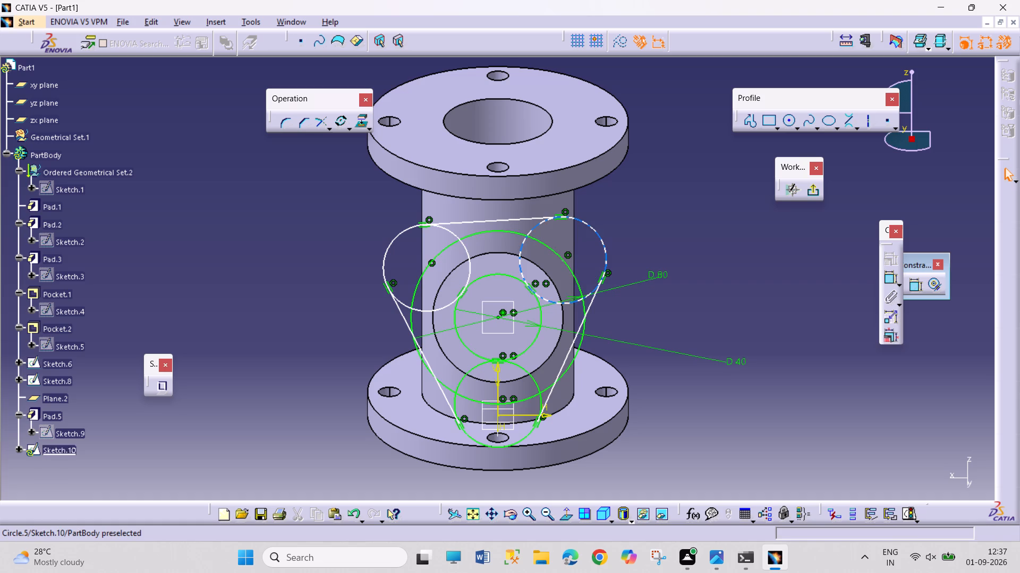
# Constrain the upper-left and upper-right circles as symmetric about the vertical sketch axis.
pyautogui.click(605, 245)
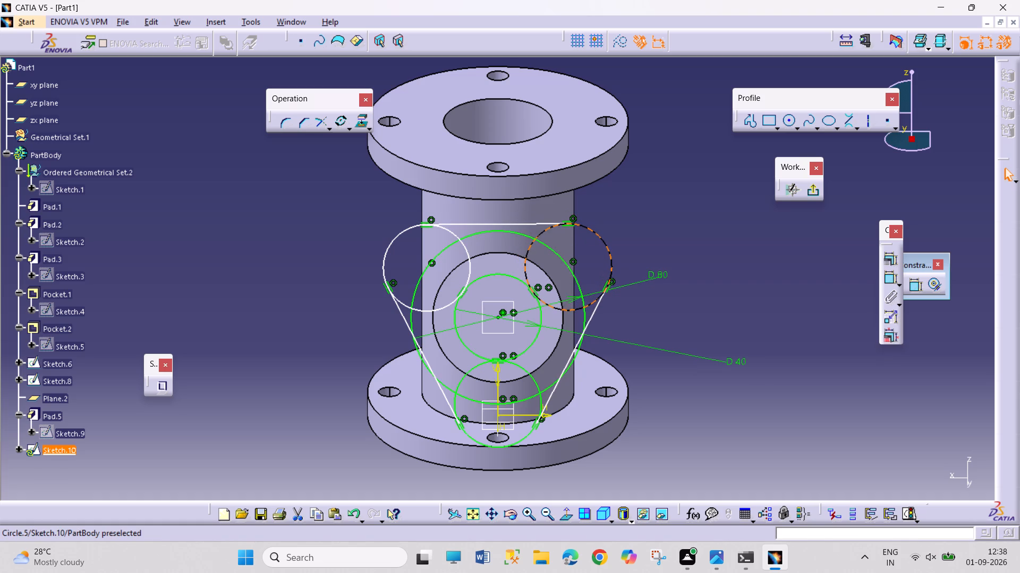
pyautogui.click(767, 296)
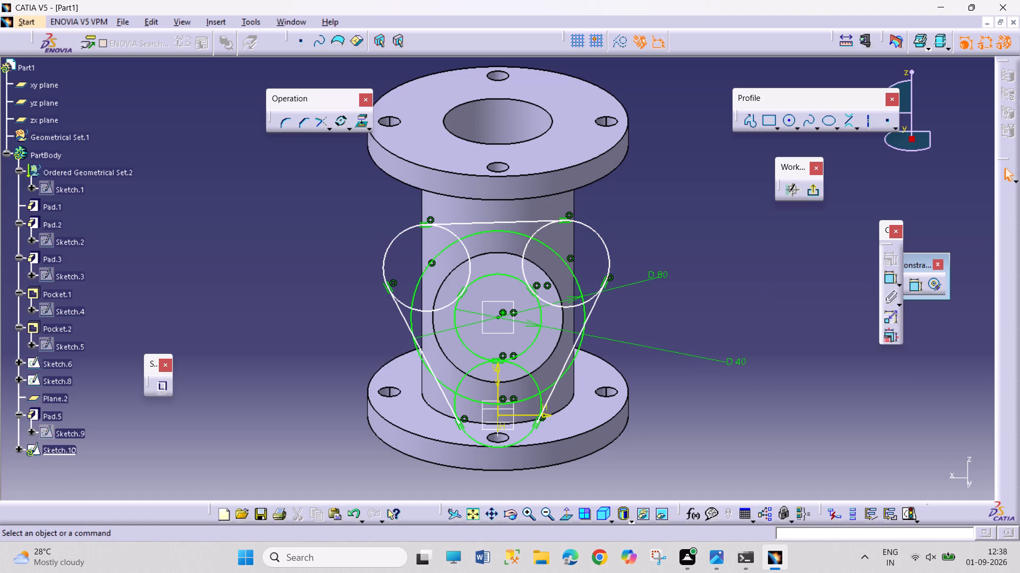
pyautogui.click(606, 245)
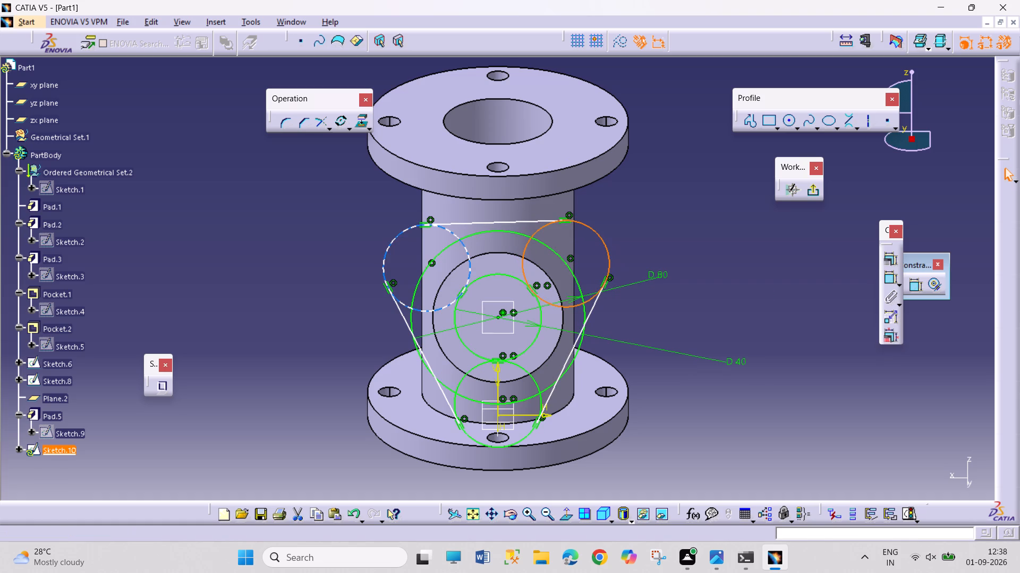
pyautogui.keyDown('ctrl'); pyautogui.click(393, 247); pyautogui.keyUp('ctrl')
pyautogui.keyDown('ctrl'); pyautogui.click(499, 390); pyautogui.keyUp('ctrl')
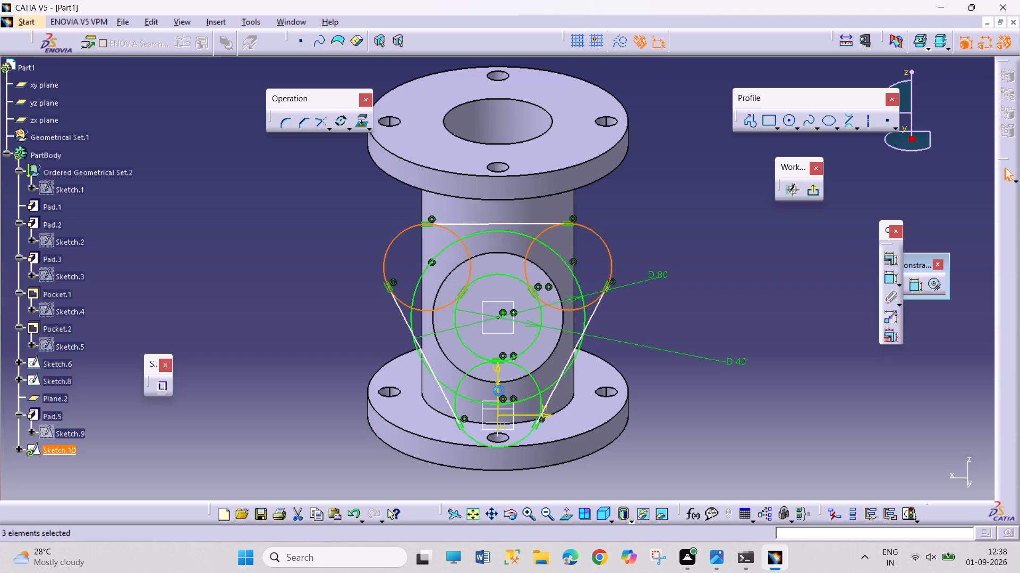
pyautogui.click(890, 255)
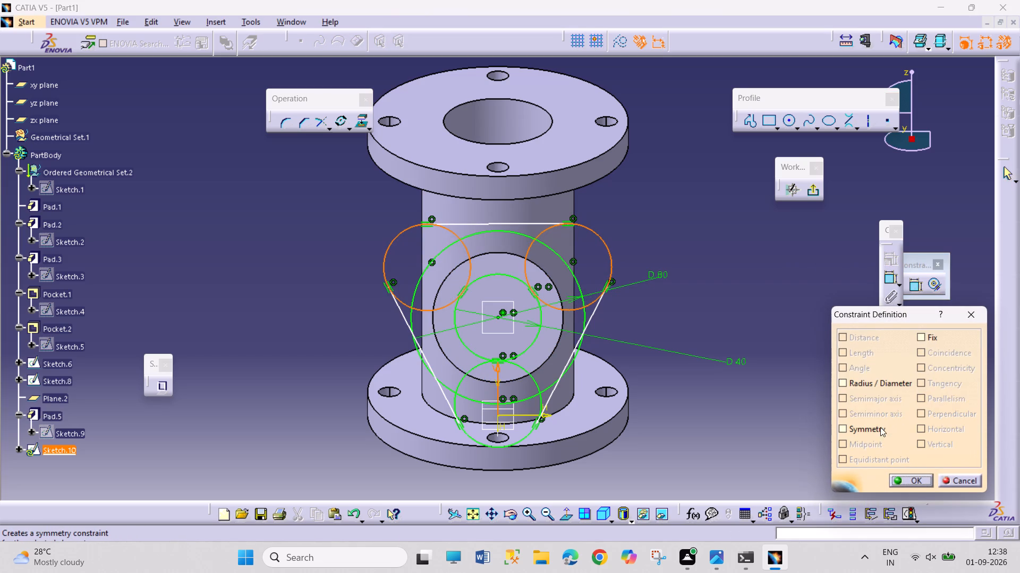
pyautogui.click(861, 429)
pyautogui.click(905, 482)
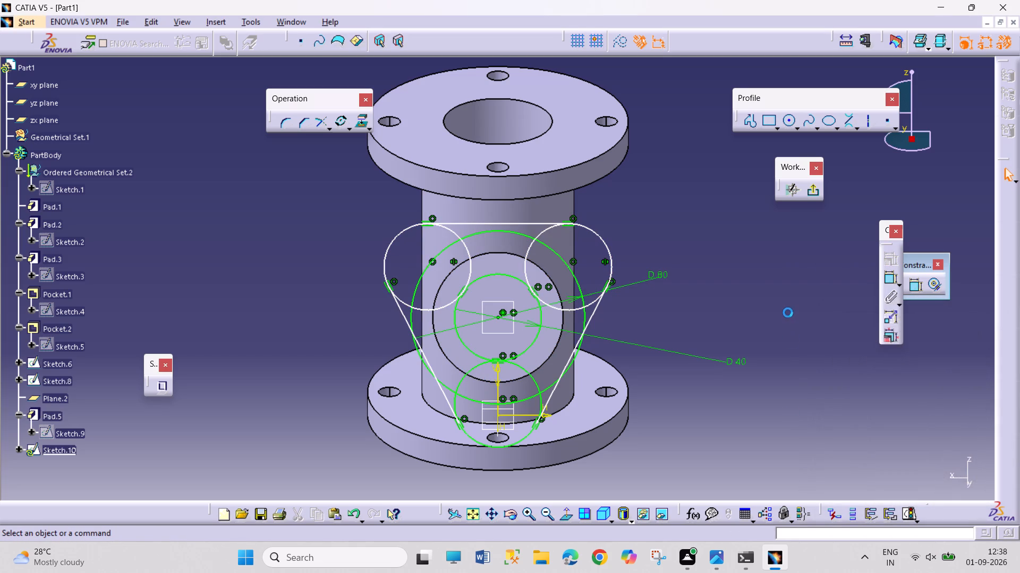
# Convert the 80 mm circle to construction geometry, leaving construction mode off for new elements.
pyautogui.moveTo(788, 312); pyautogui.dragTo(831, 403)
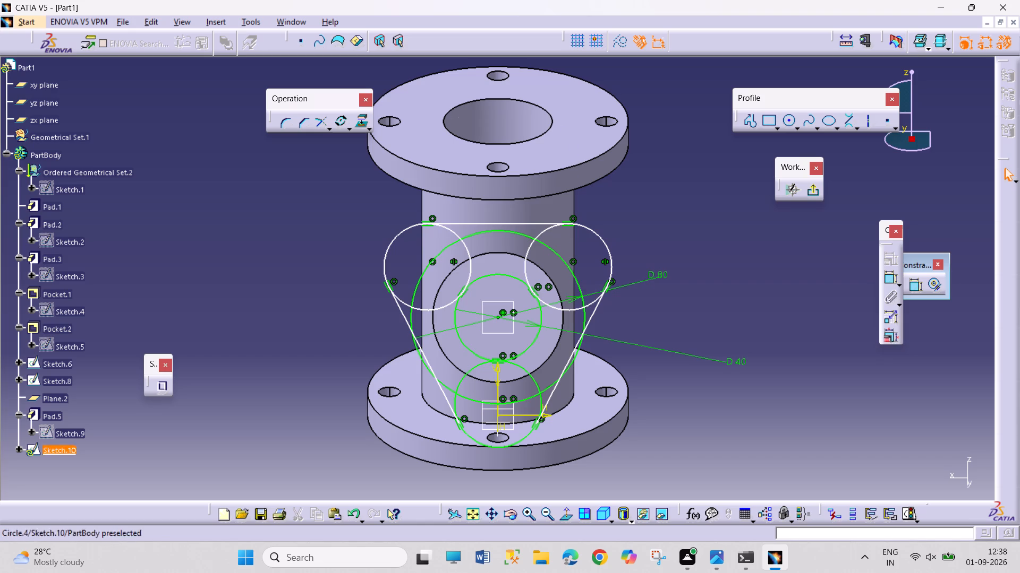
pyautogui.click(580, 282)
pyautogui.moveTo(620, 44); pyautogui.dragTo(623, 49)
pyautogui.moveTo(685, 177); pyautogui.dragTo(695, 211)
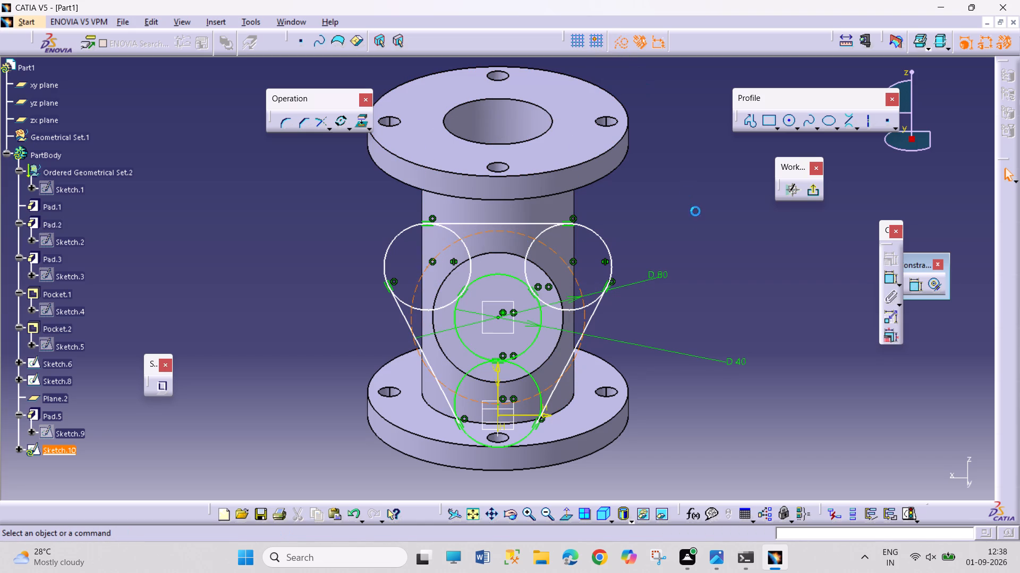
pyautogui.moveTo(695, 211); pyautogui.dragTo(718, 252)
pyautogui.moveTo(618, 39); pyautogui.dragTo(622, 44)
pyautogui.moveTo(691, 142); pyautogui.dragTo(752, 252)
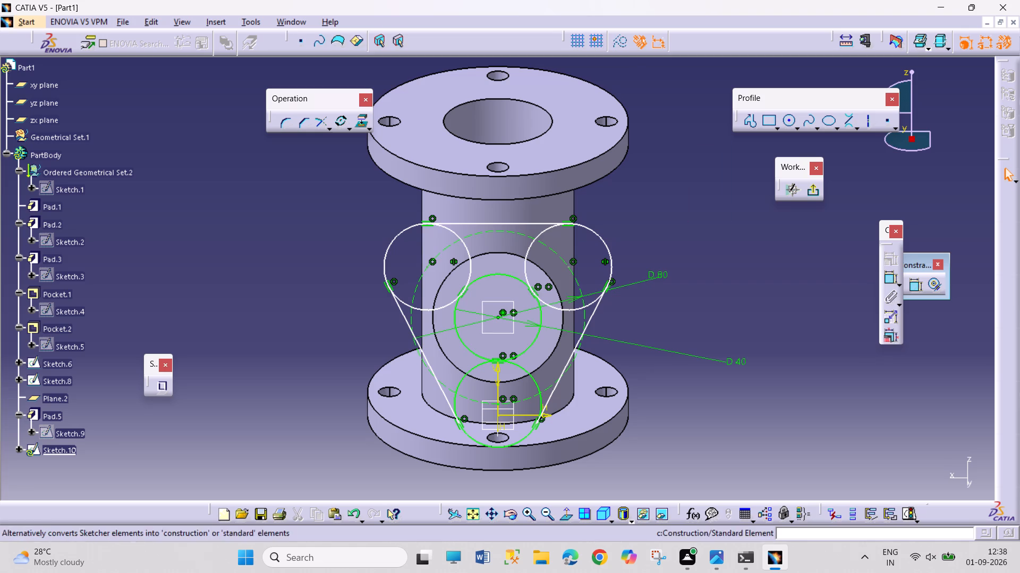
# Quick-trim the inner arcs of the upper-left and upper-right circles, keeping only the outer corner arcs.
pyautogui.click(331, 127)
pyautogui.doubleClick(391, 142)
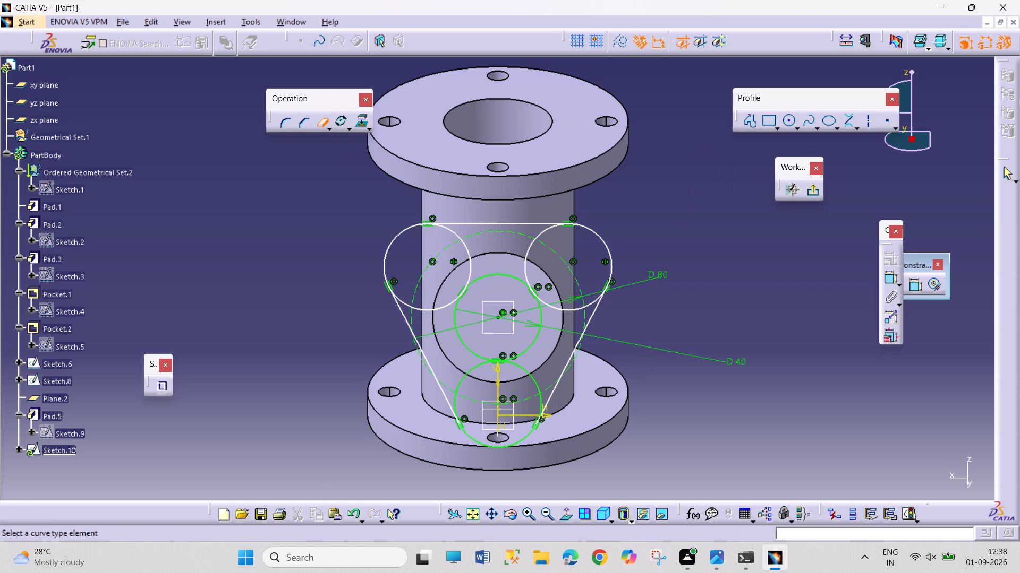
pyautogui.click(432, 310)
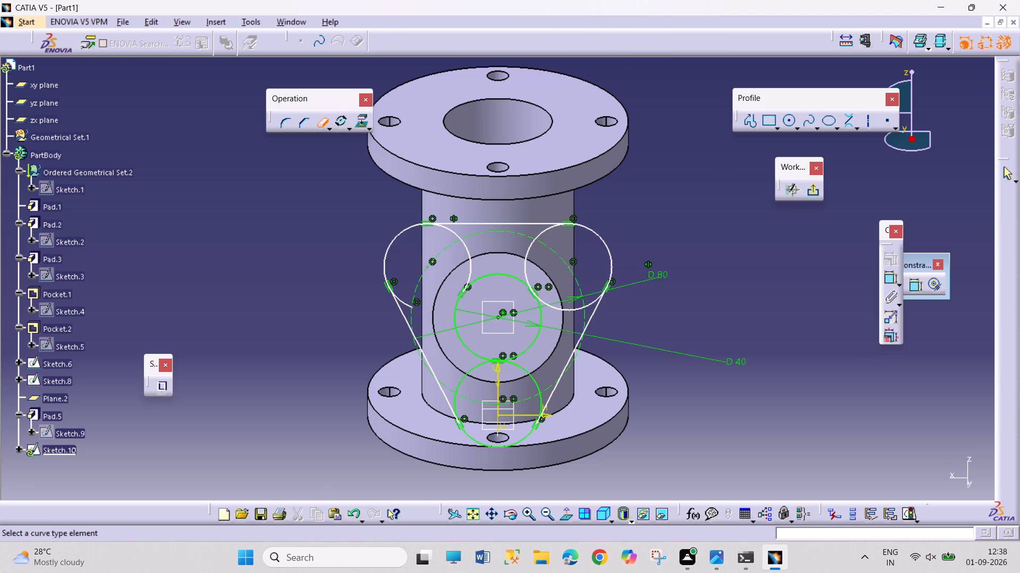
pyautogui.click(469, 251)
pyautogui.click(446, 229)
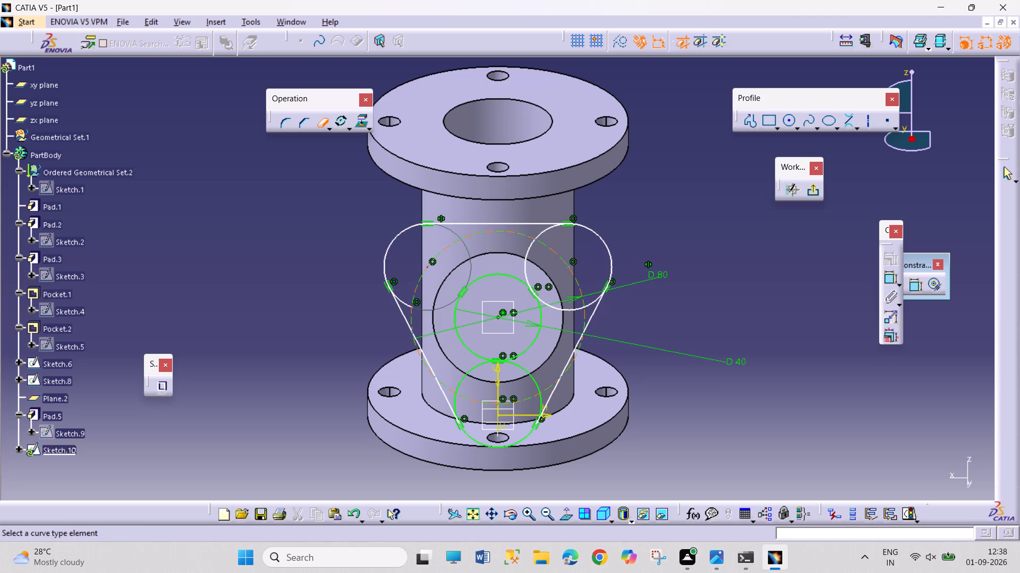
pyautogui.click(406, 305)
pyautogui.click(528, 253)
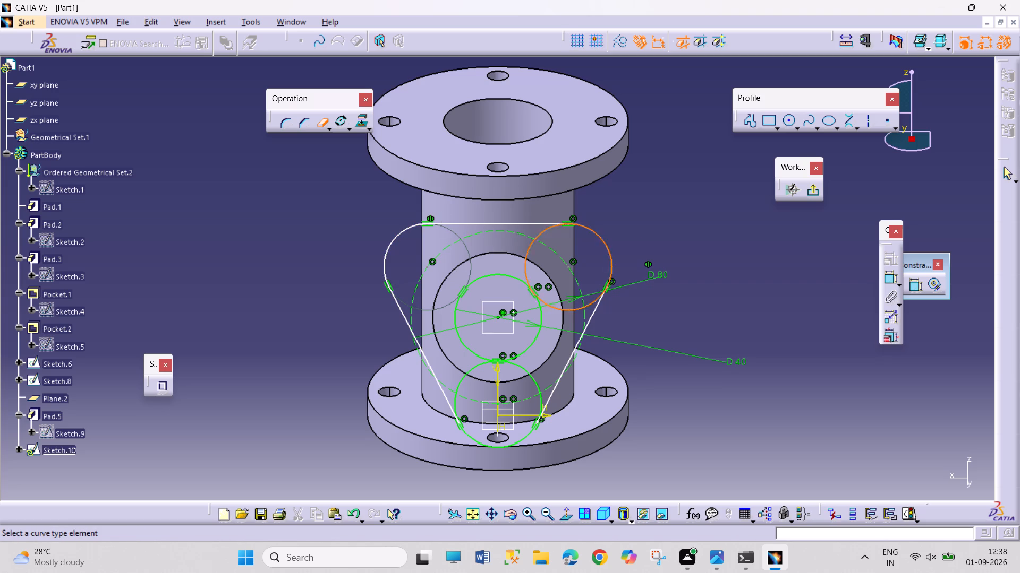
pyautogui.click(540, 231)
pyautogui.click(561, 310)
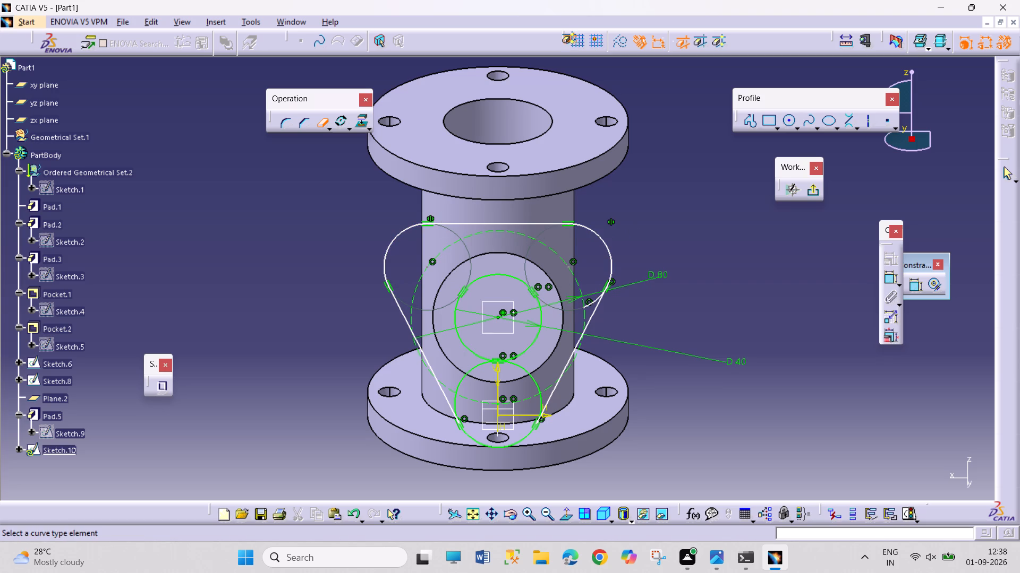
pyautogui.click(590, 303)
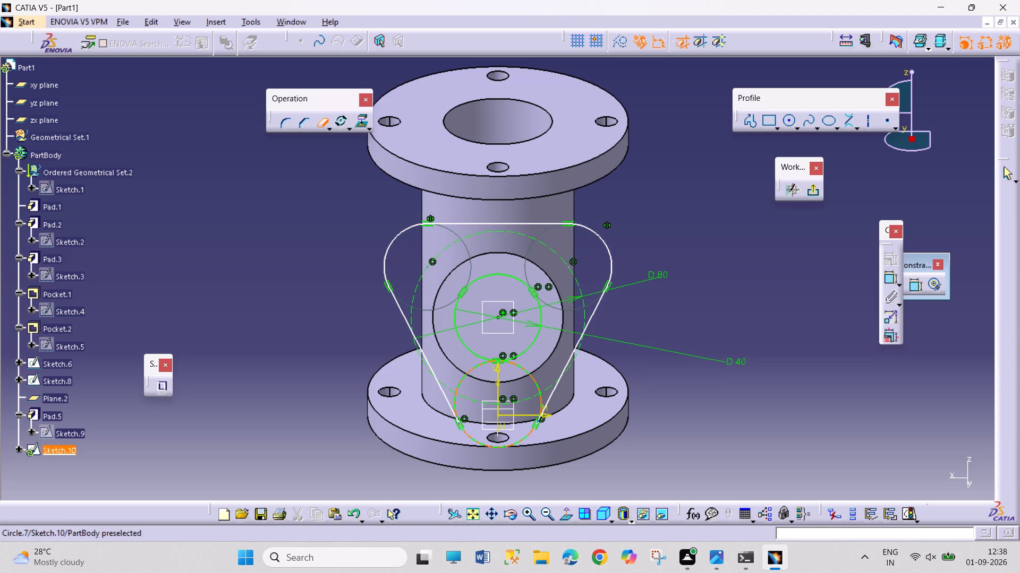
# Quick-trim the bottom circle's inner arcs back to the tangent lines and erase the 40 mm circle.
pyautogui.click(527, 371)
pyautogui.click(473, 368)
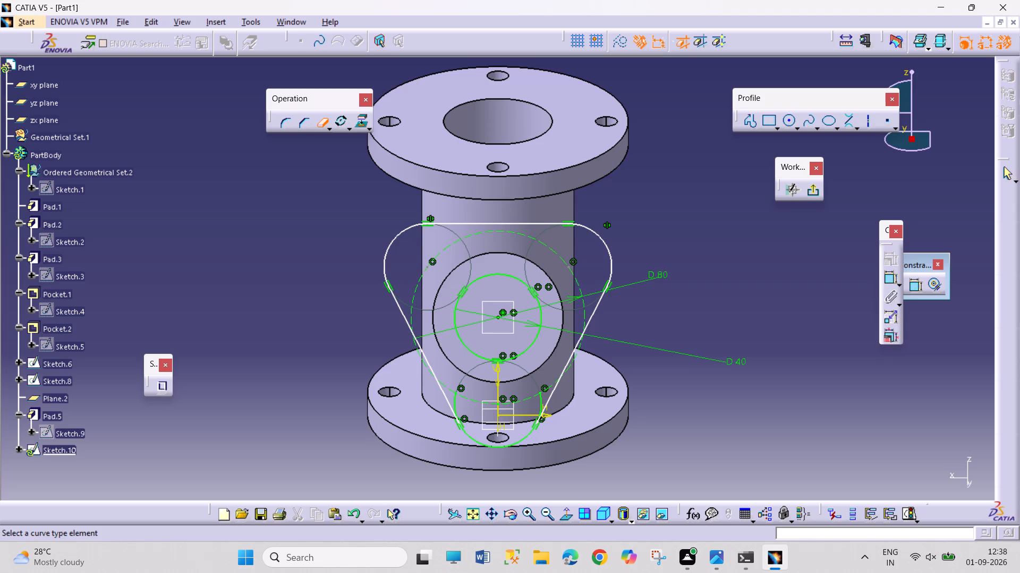
pyautogui.click(540, 401)
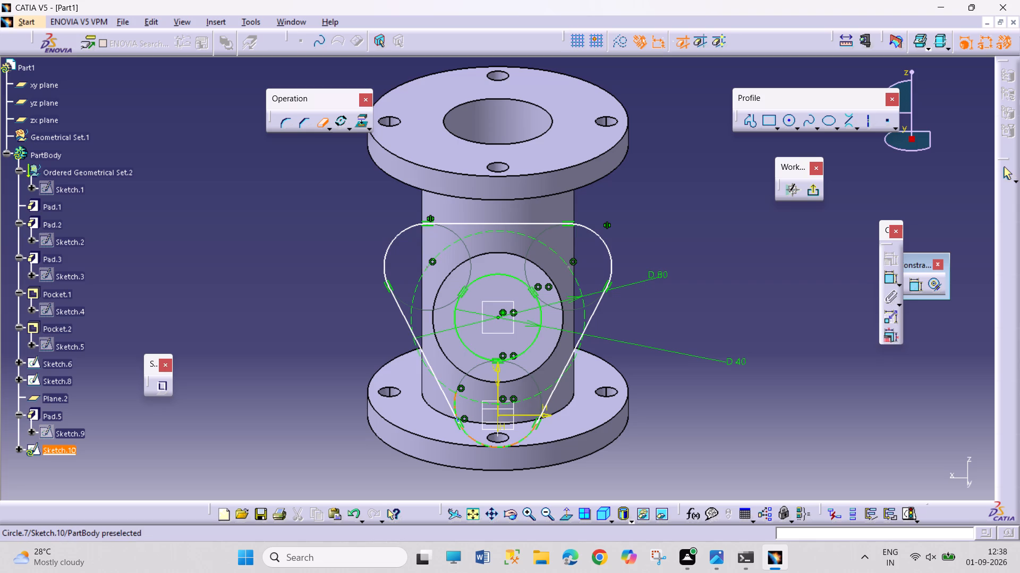
pyautogui.click(457, 405)
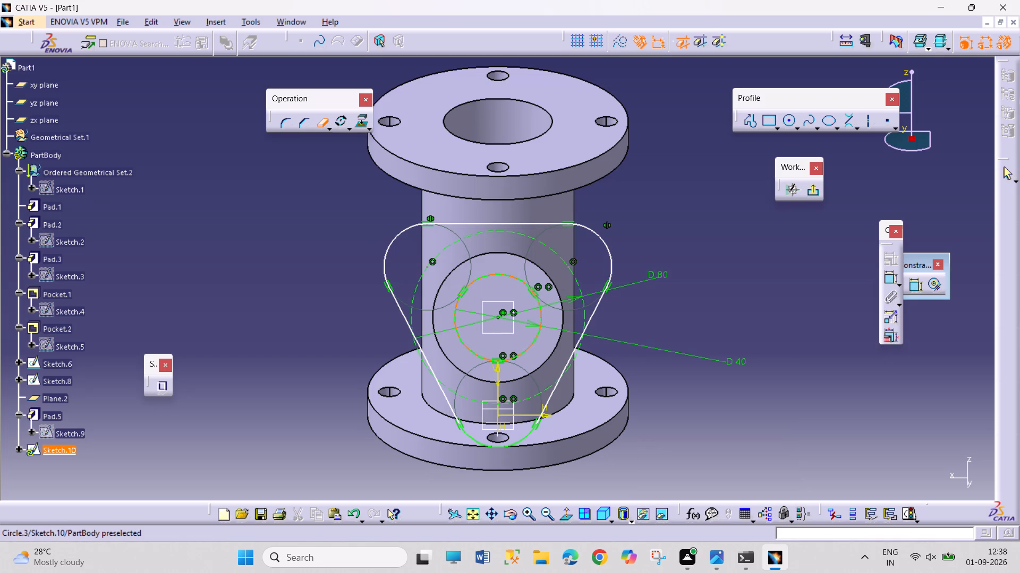
pyautogui.click(537, 335)
# Exit the sketch and pad the rounded triangular profile 12 mm as the branch flange.
pyautogui.click(810, 189)
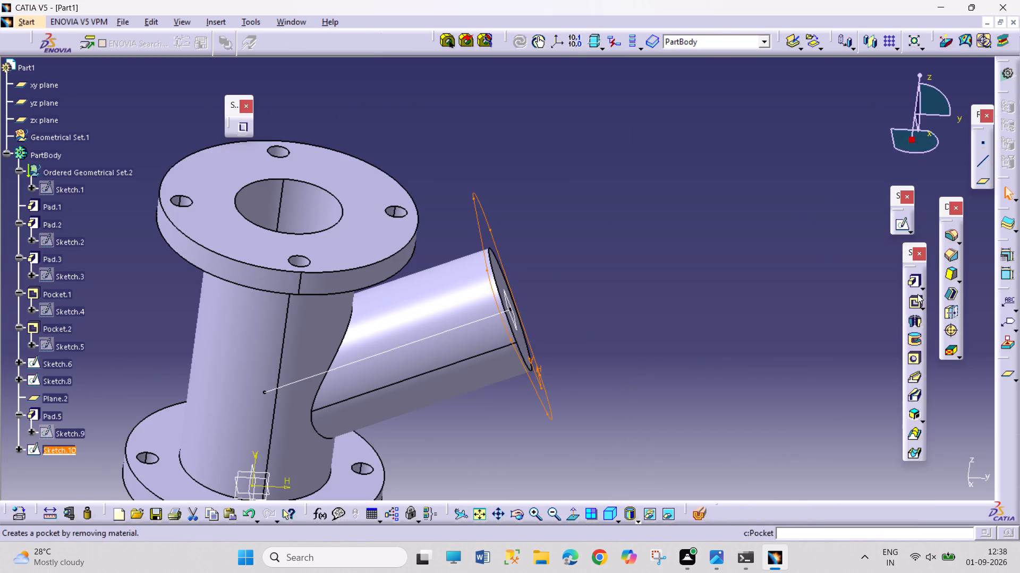
pyautogui.click(914, 283)
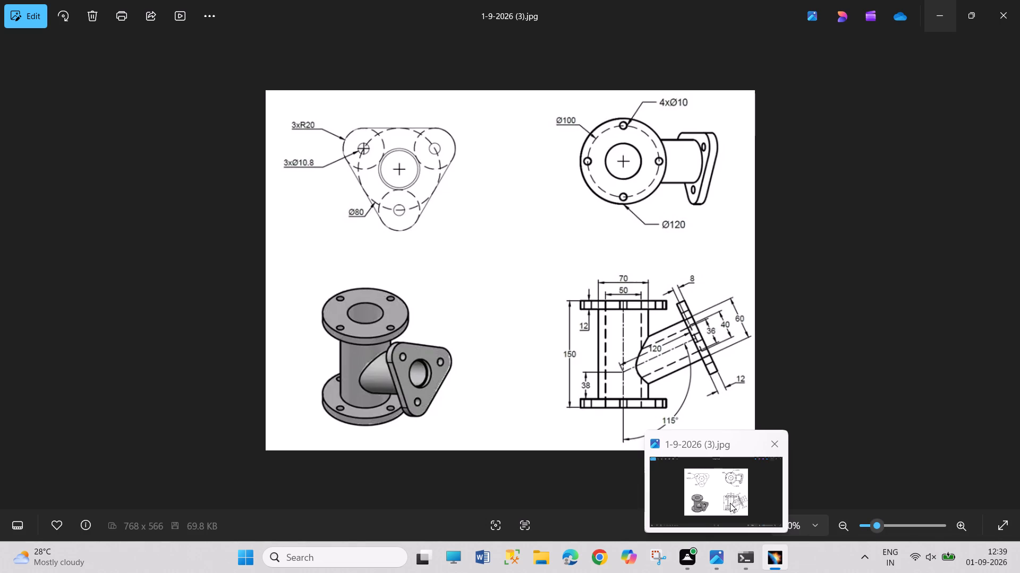
pyautogui.write('12')
pyautogui.press('Return')
pyautogui.click(686, 374)
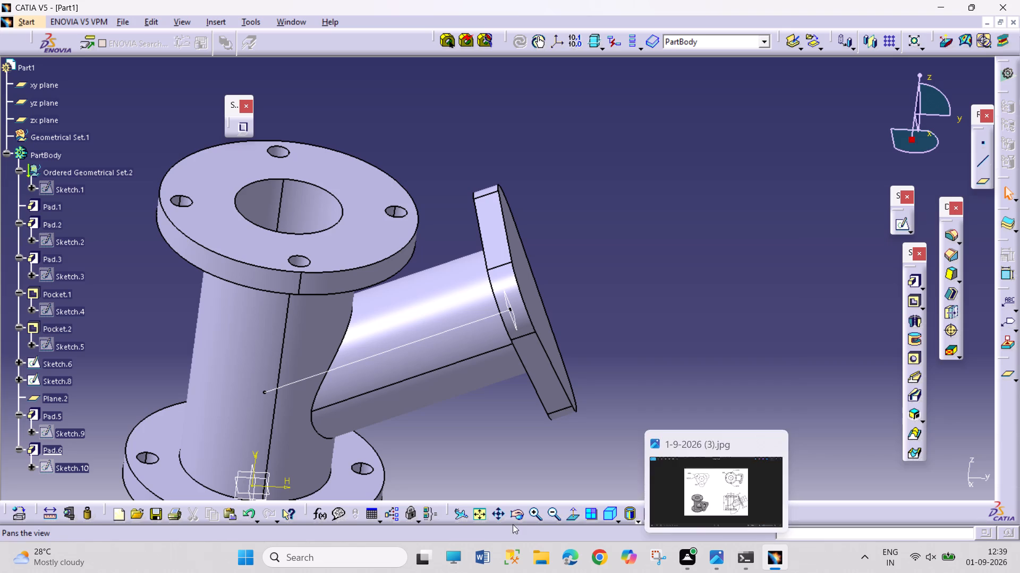
# Start a sketch on the triangular flange's outer face and draw a circle about 46.6 mm in diameter at the branch's centre.
pyautogui.click(519, 517)
pyautogui.moveTo(598, 437); pyautogui.dragTo(542, 440)
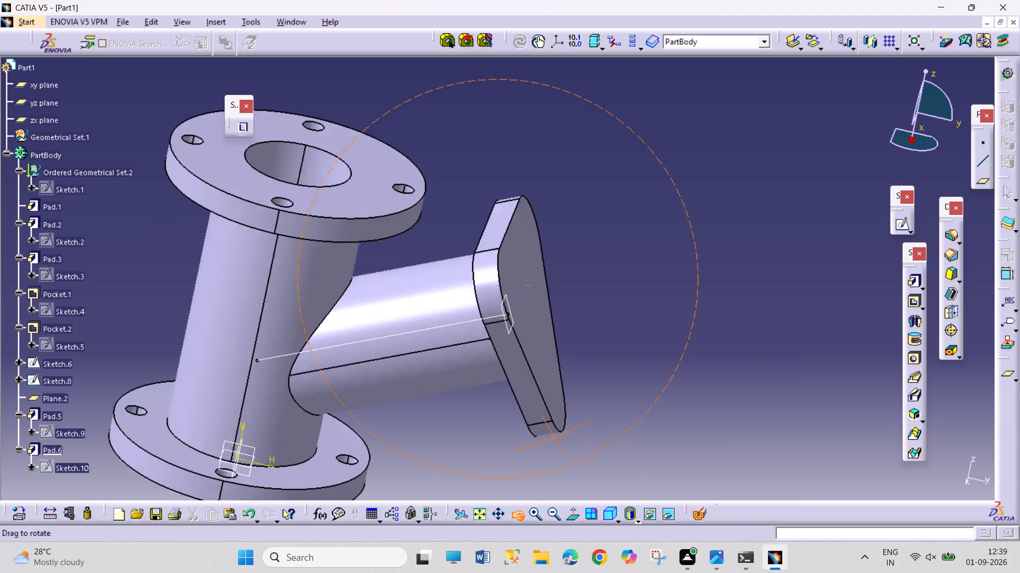
pyautogui.moveTo(542, 440); pyautogui.dragTo(503, 447)
pyautogui.click(541, 347)
pyautogui.click(899, 222)
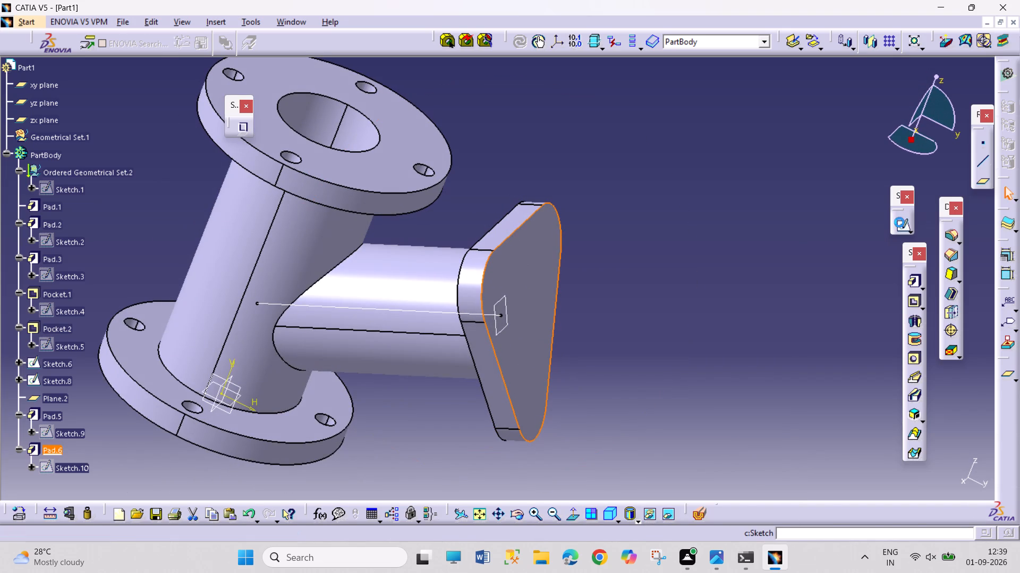
pyautogui.click(788, 121)
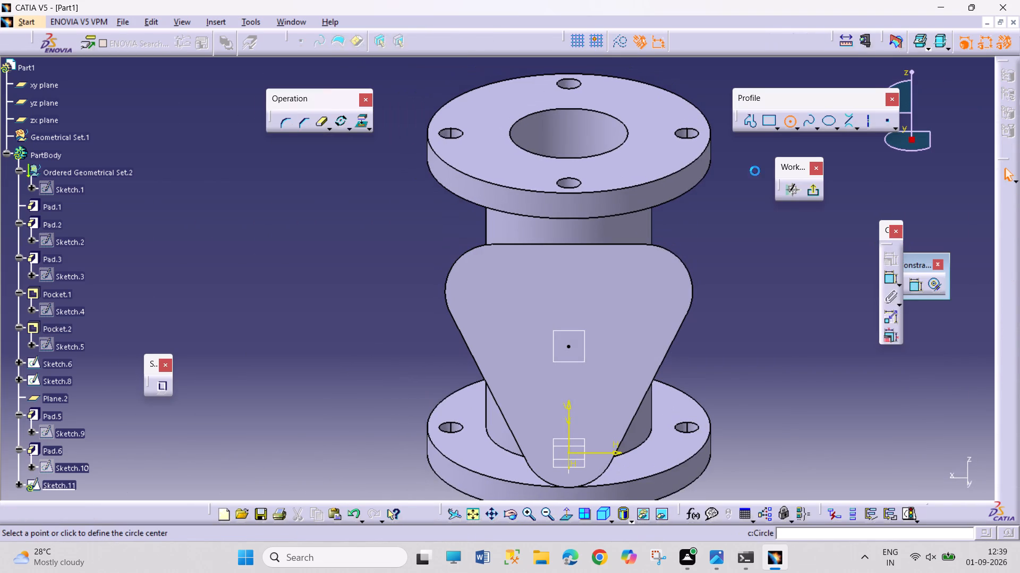
pyautogui.click(571, 349)
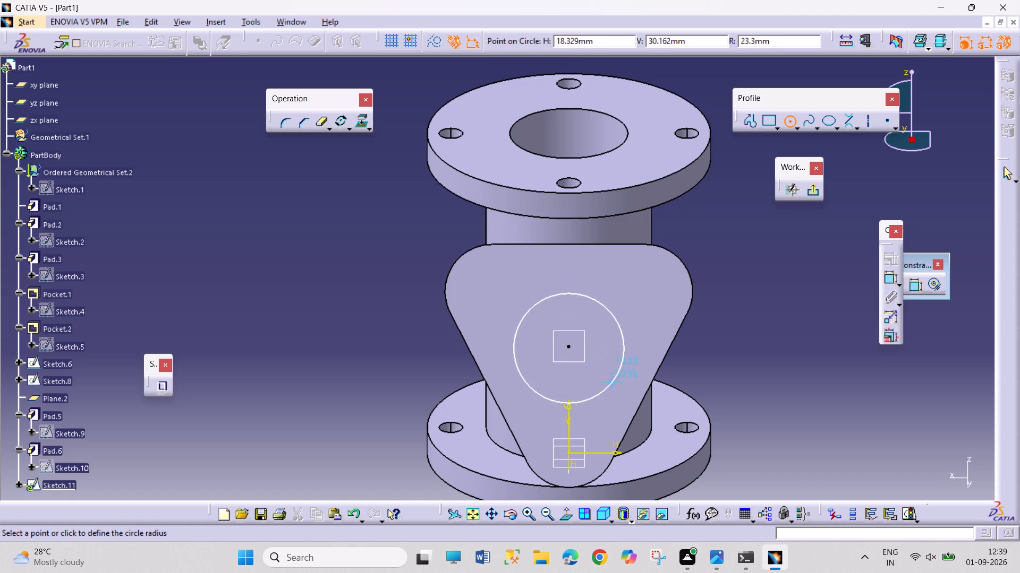
pyautogui.click(613, 382)
# Dimension the new circle's diameter and set it to 36 mm.
pyautogui.click(889, 279)
pyautogui.click(759, 311)
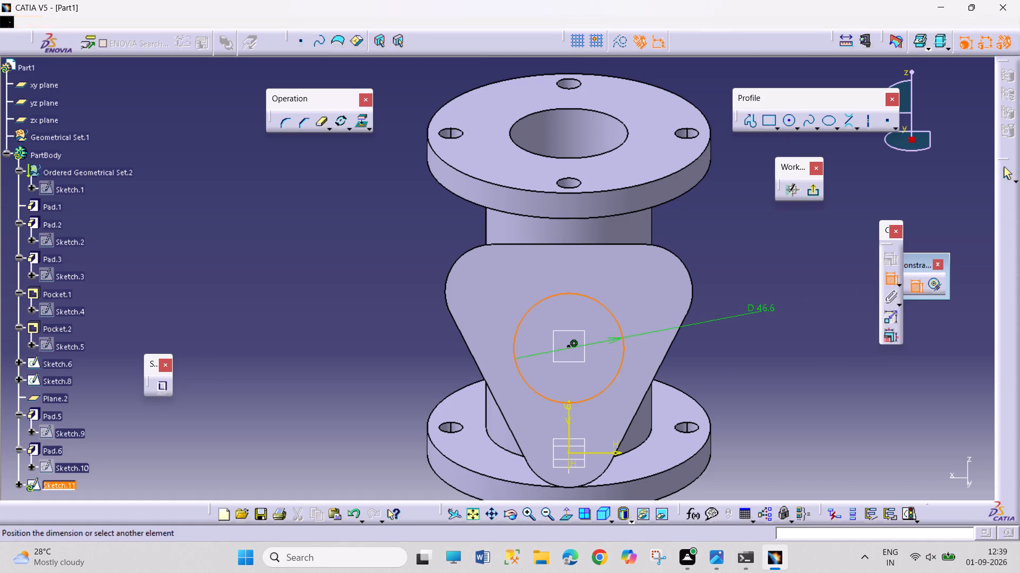
pyautogui.doubleClick(763, 310)
pyautogui.write('36')
pyautogui.press('Return')
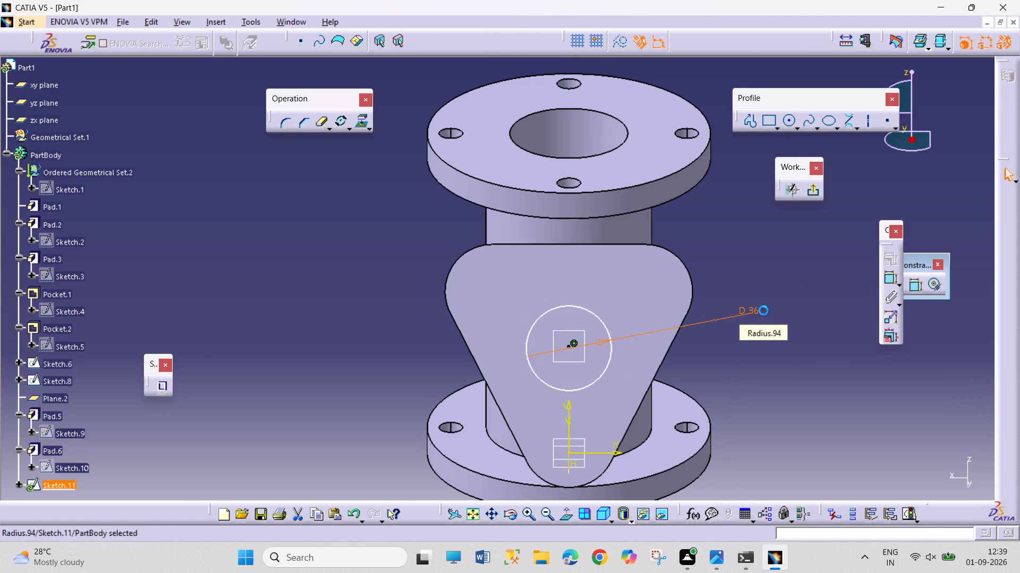
# Exit the sketch and pocket the 36 mm circle with the Up to next limit to bore the branch.
pyautogui.click(775, 380)
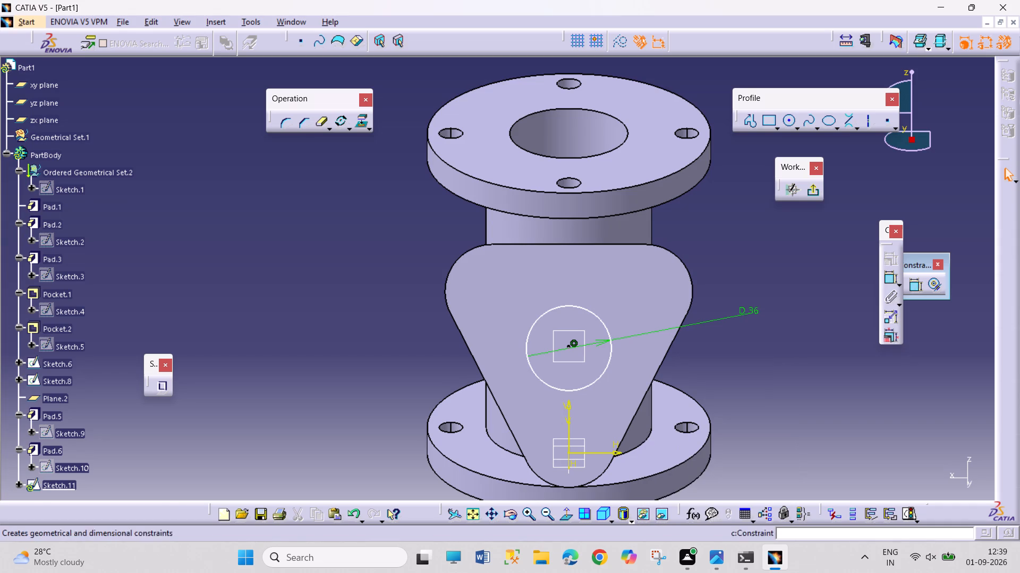
pyautogui.click(802, 193)
pyautogui.click(807, 193)
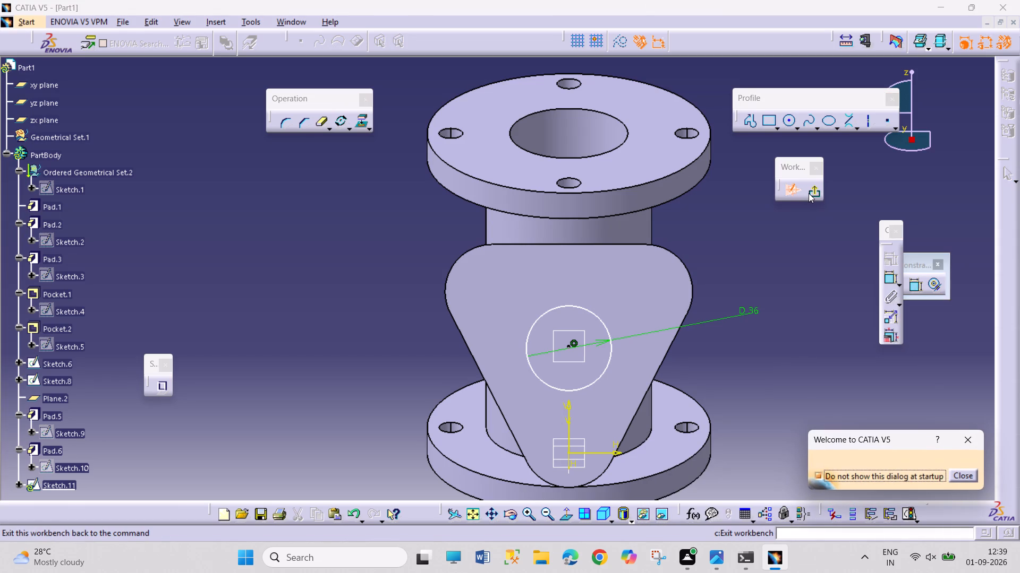
pyautogui.moveTo(968, 438); pyautogui.dragTo(957, 430)
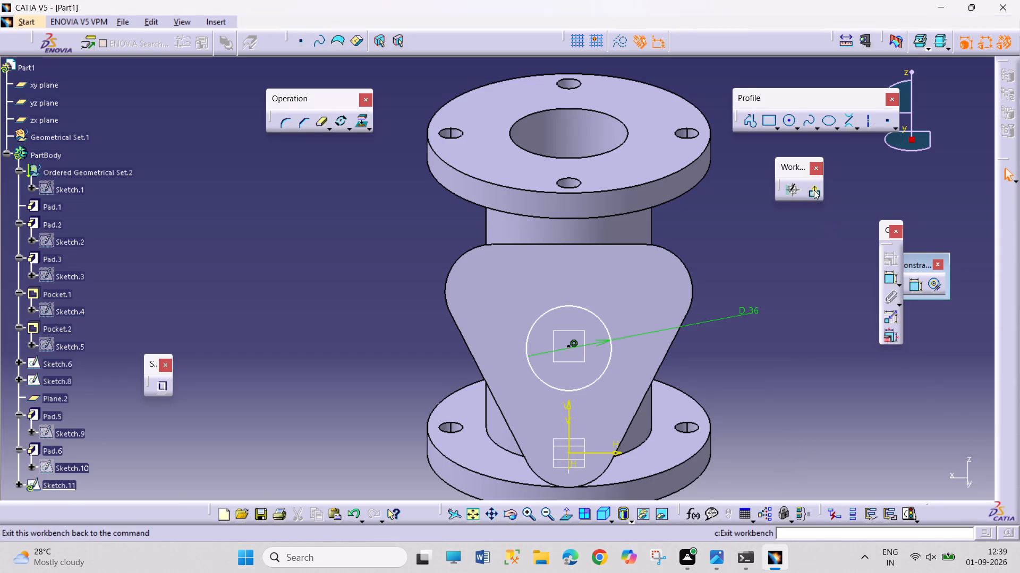
pyautogui.click(814, 190)
pyautogui.click(913, 299)
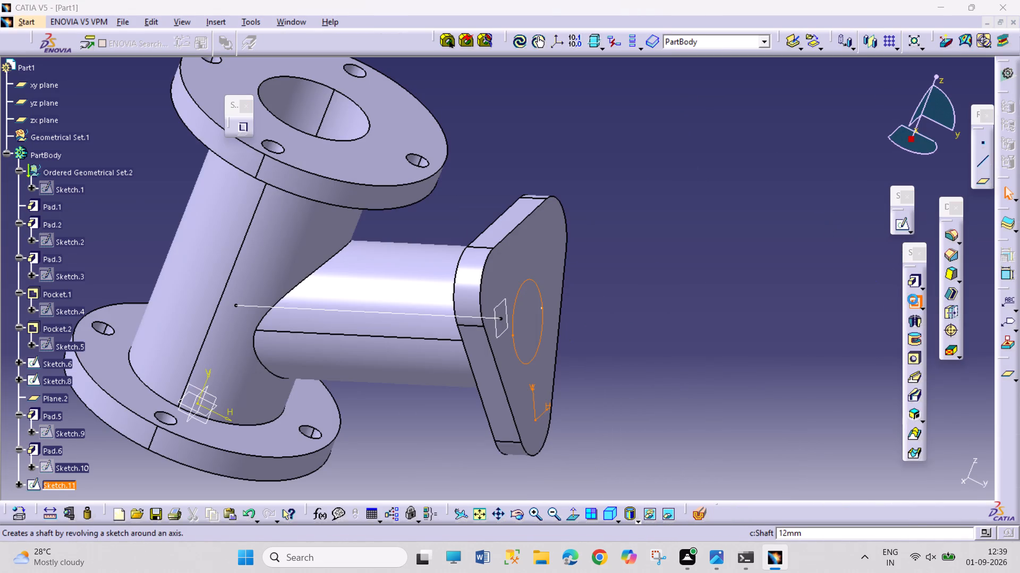
pyautogui.click(962, 308)
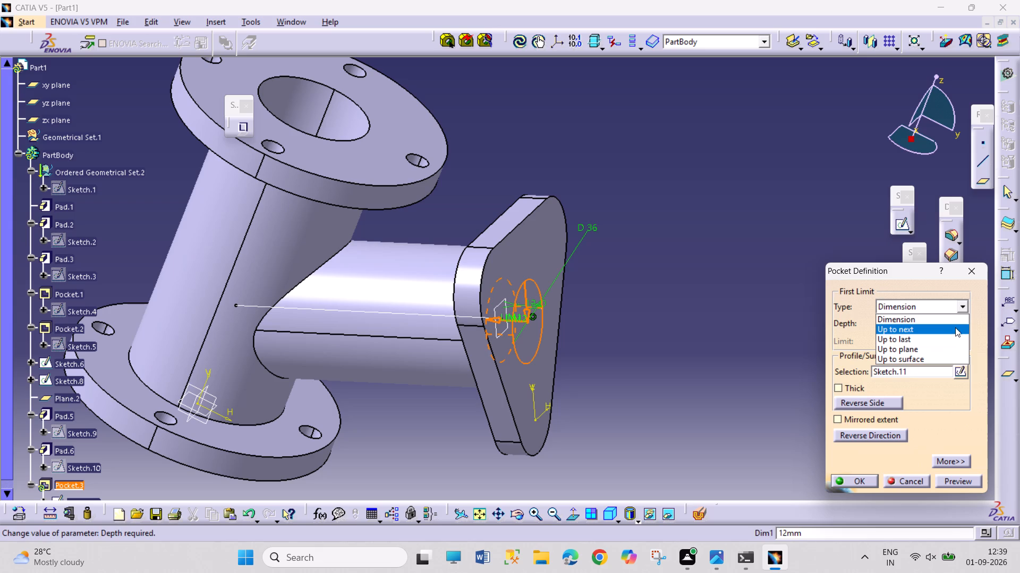
pyautogui.click(954, 329)
pyautogui.click(857, 485)
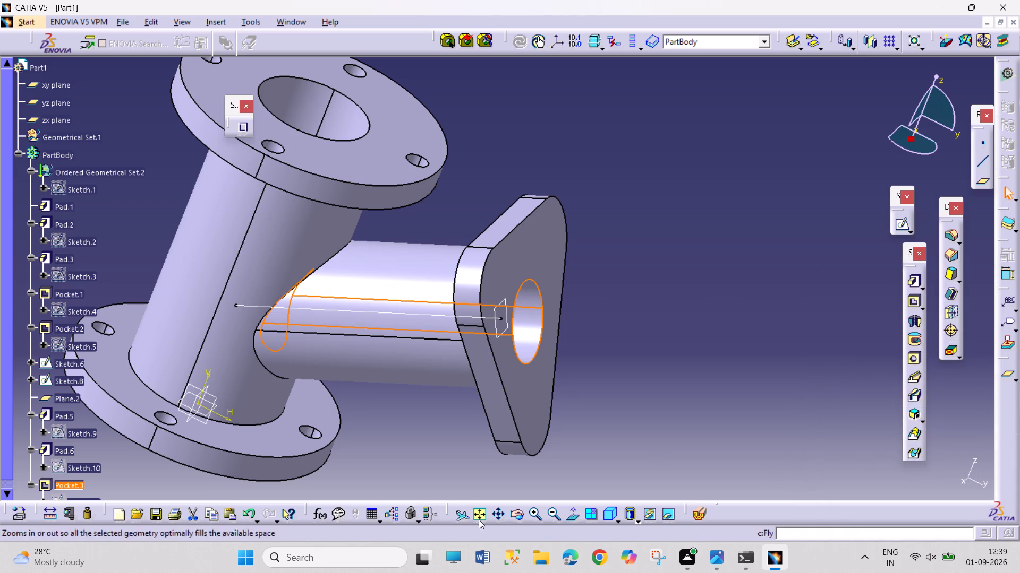
# Start a sketch on the triangular flange's outer face and draw a circle larger than the bore, centred on the branch's centre point.
pyautogui.click(525, 515)
pyautogui.moveTo(481, 170); pyautogui.dragTo(479, 357)
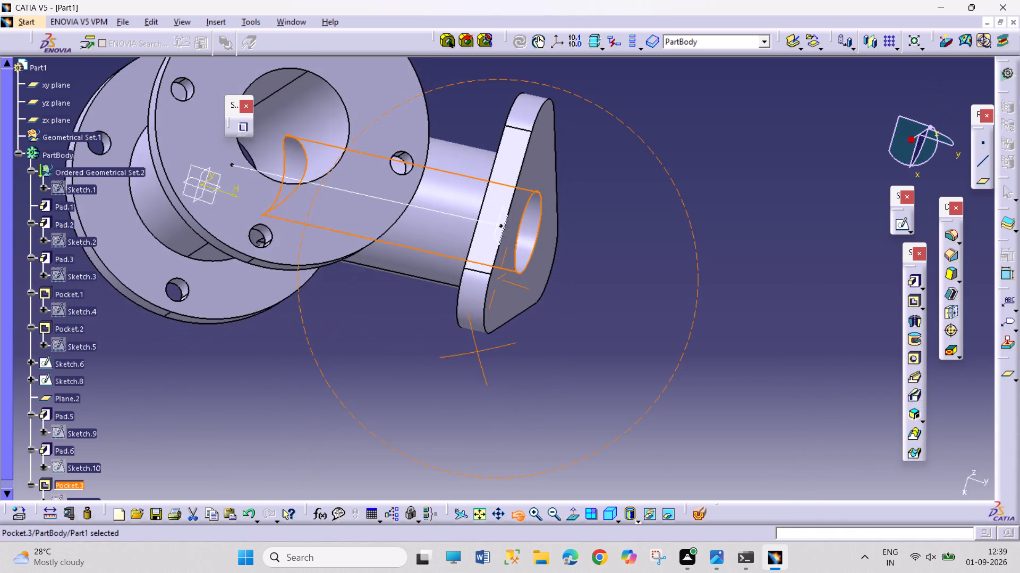
pyautogui.moveTo(479, 357); pyautogui.dragTo(480, 357)
pyautogui.click(551, 376)
pyautogui.click(523, 515)
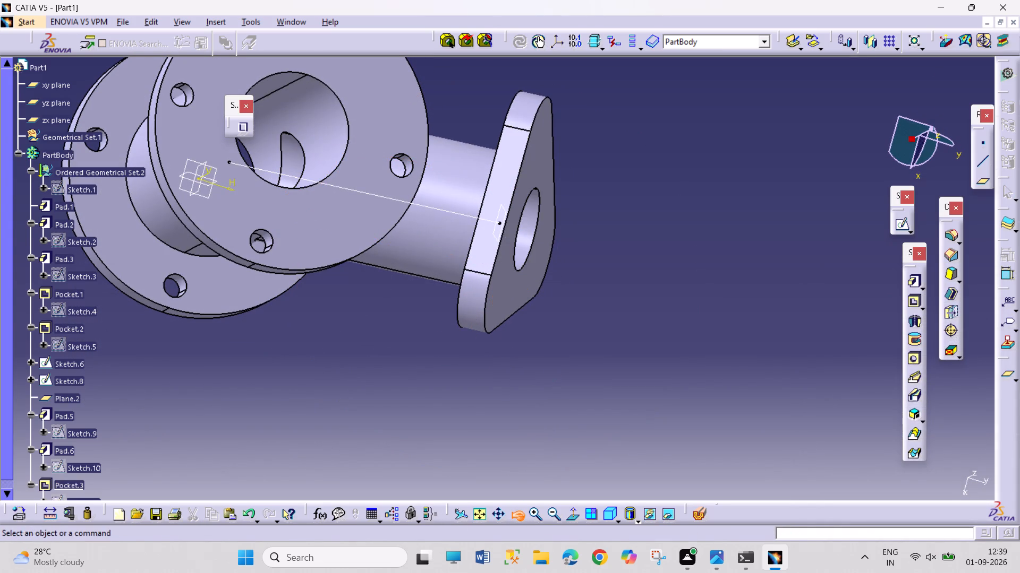
pyautogui.moveTo(567, 433); pyautogui.dragTo(399, 285)
pyautogui.click(591, 374)
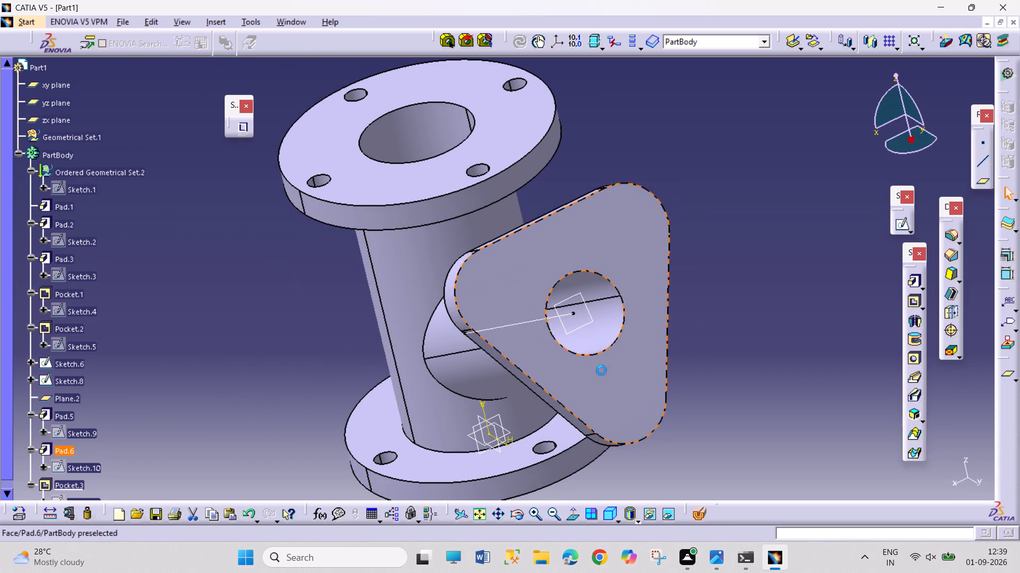
pyautogui.click(897, 225)
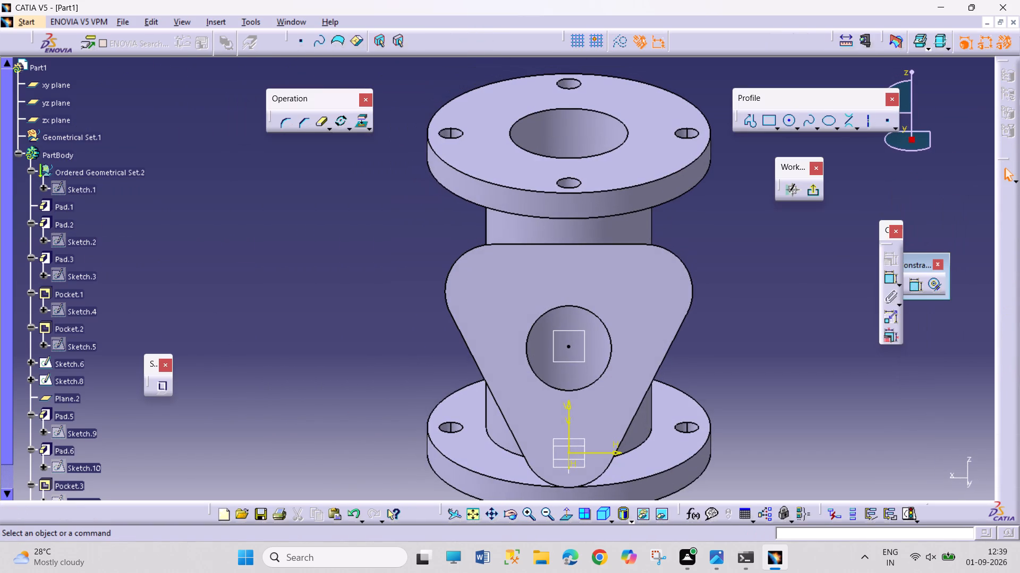
pyautogui.click(789, 121)
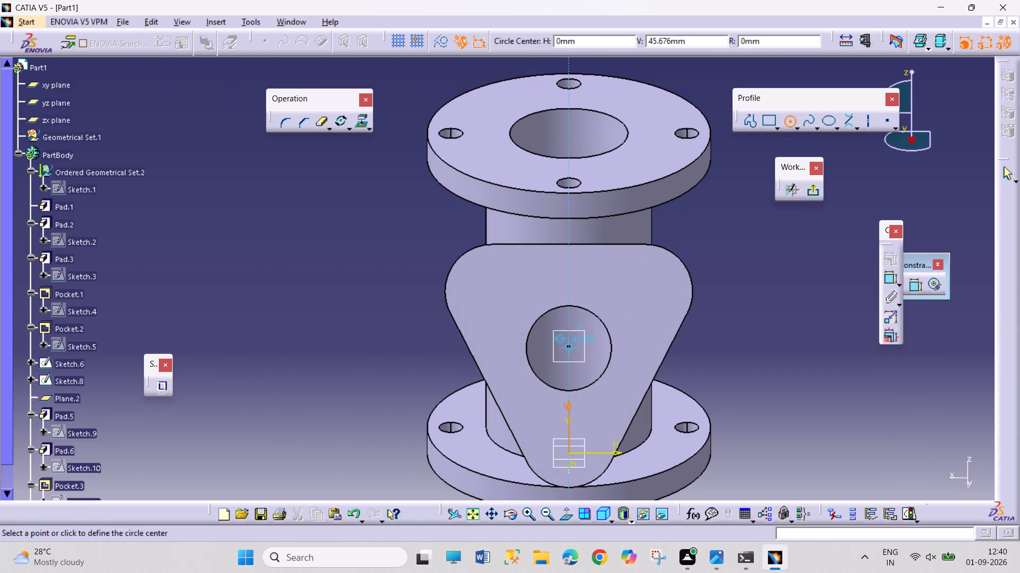
pyautogui.click(567, 347)
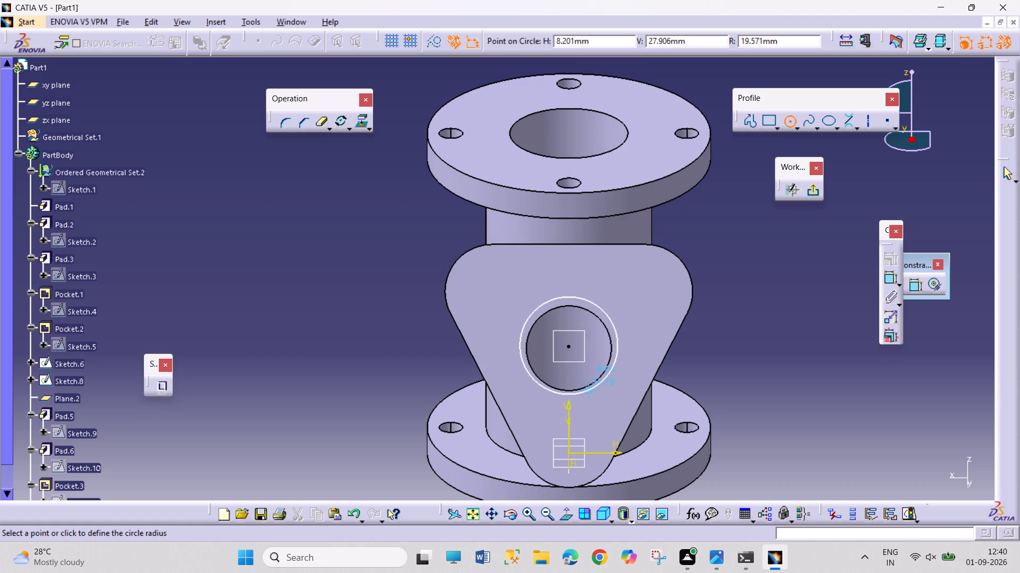
pyautogui.click(595, 406)
pyautogui.click(819, 363)
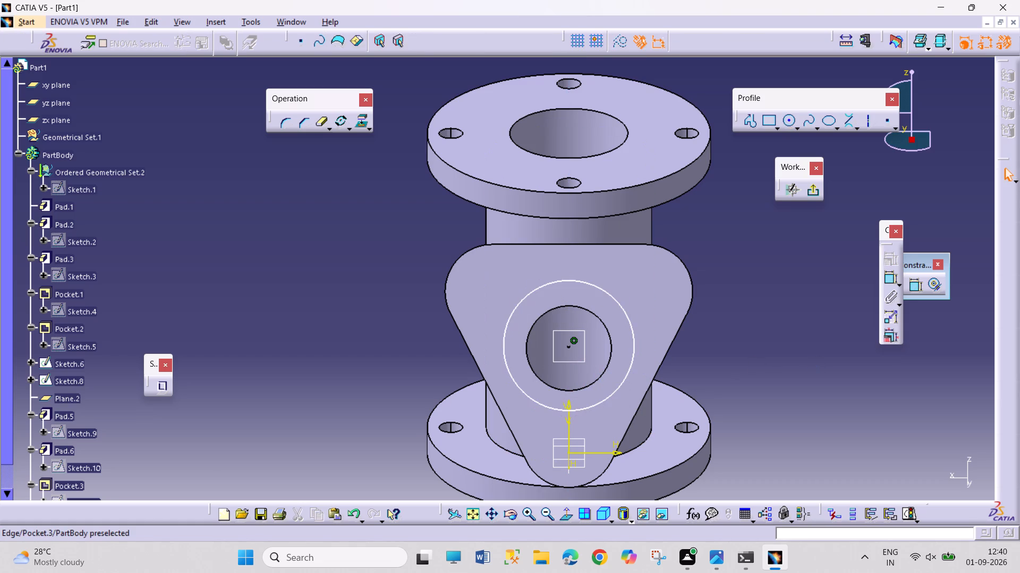
# Constrain the new circle concentric with the edge of the 36 mm bore.
pyautogui.click(600, 377)
pyautogui.keyDown('ctrl'); pyautogui.click(611, 396); pyautogui.keyUp('ctrl')
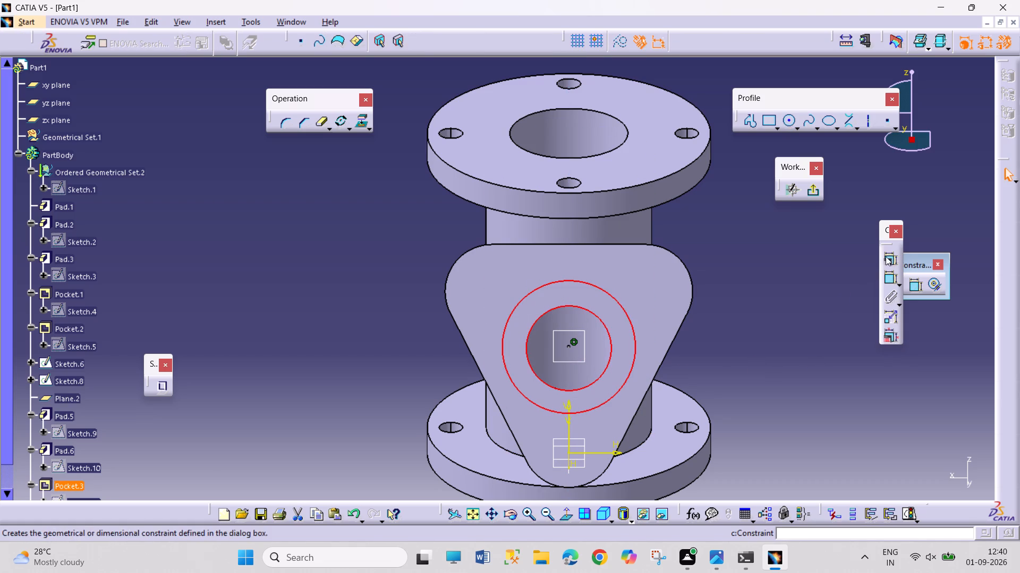
pyautogui.click(883, 257)
pyautogui.click(939, 358)
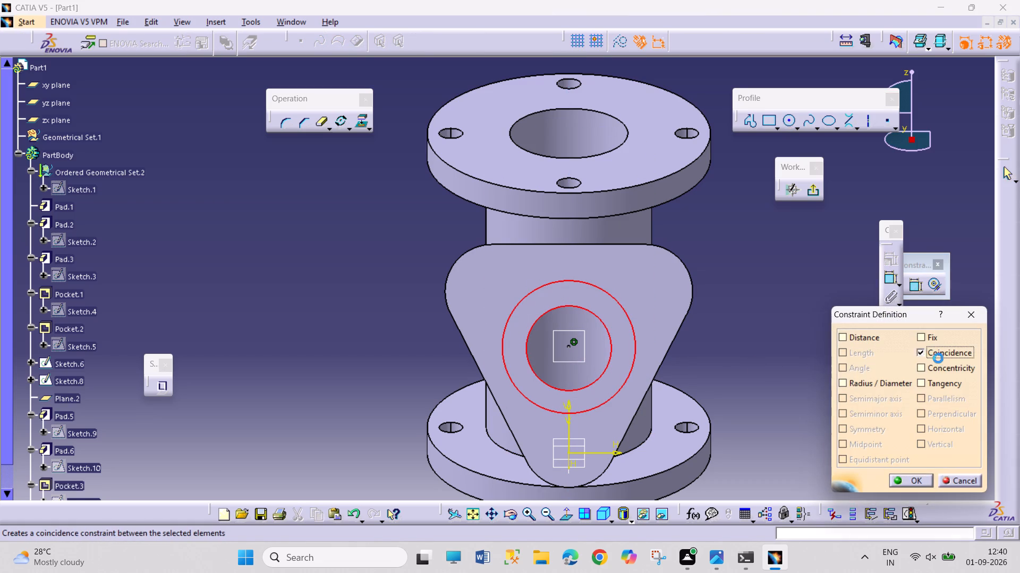
pyautogui.click(934, 369)
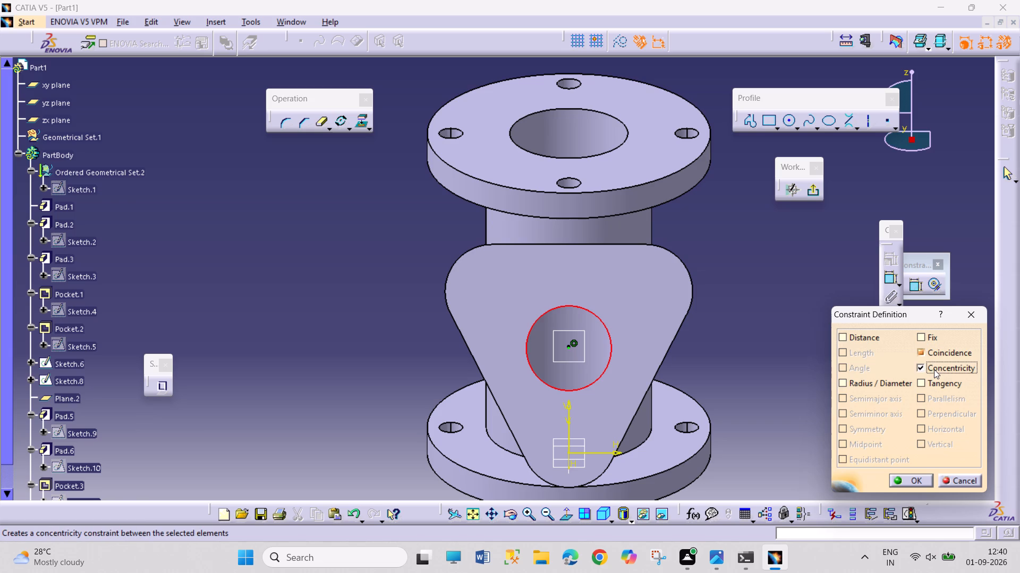
pyautogui.click(941, 352)
pyautogui.click(908, 482)
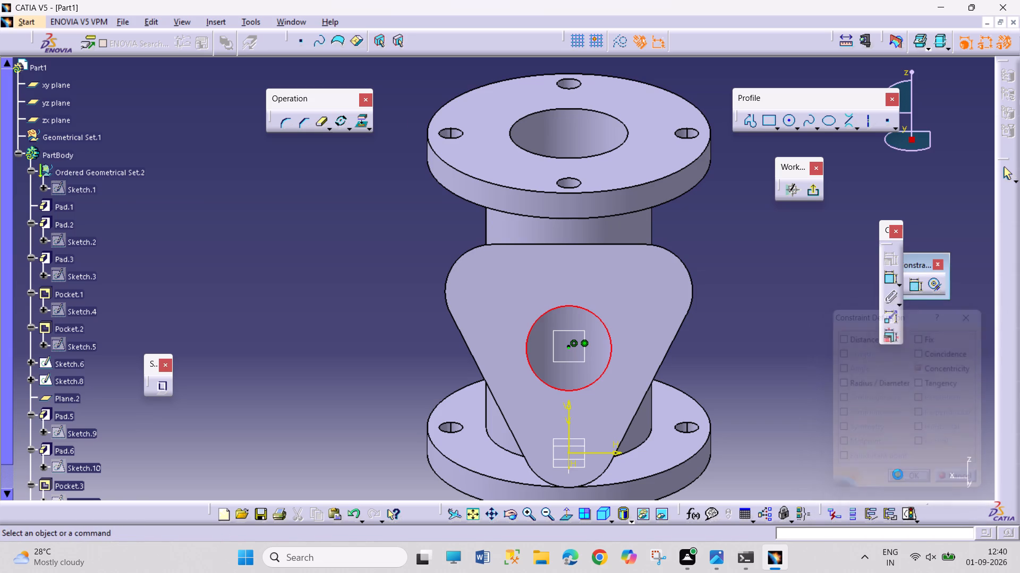
# Dimension the new circle's diameter and set it to 40 mm.
pyautogui.click(916, 286)
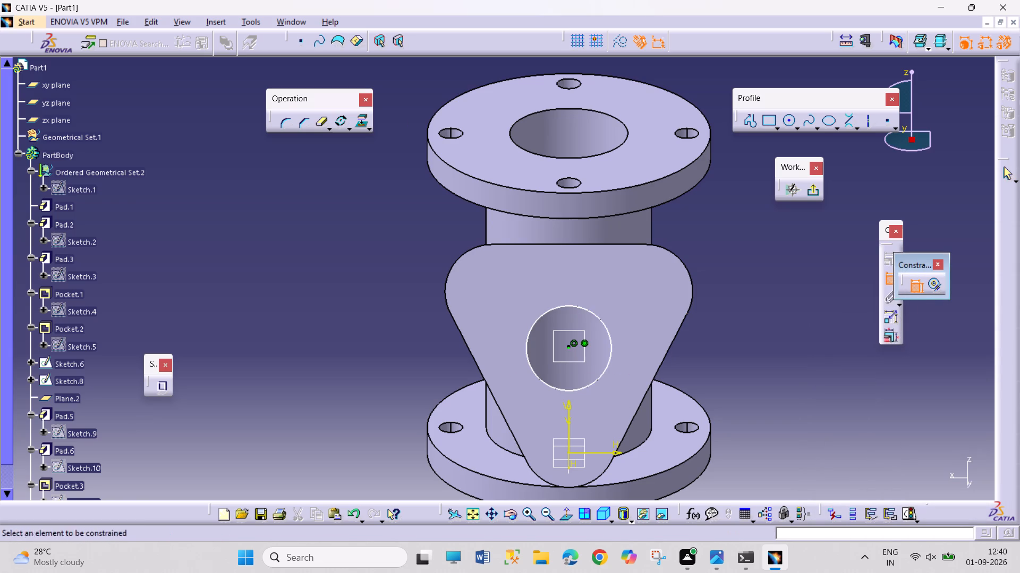
pyautogui.click(603, 374)
pyautogui.click(746, 357)
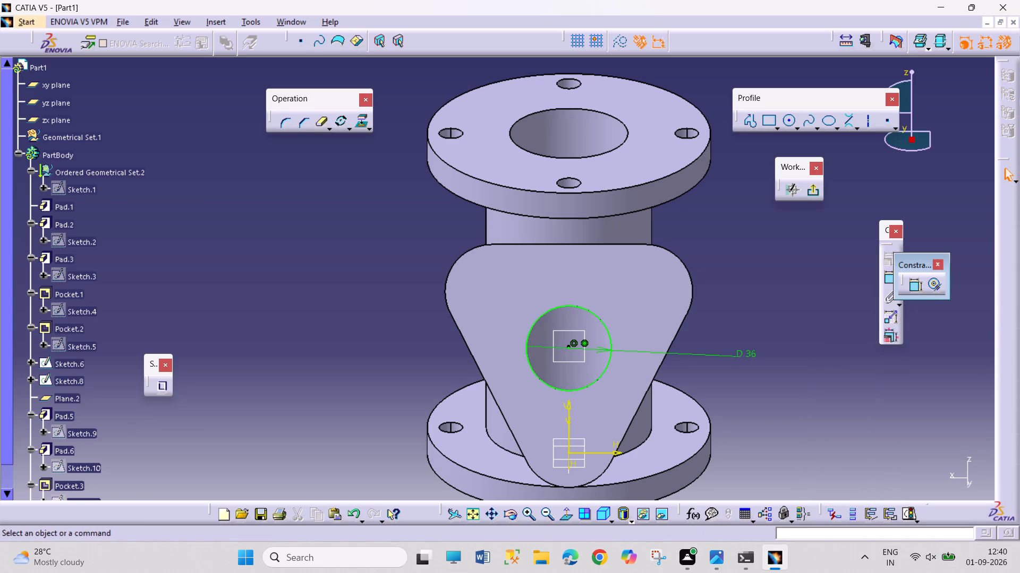
pyautogui.doubleClick(750, 350)
pyautogui.write('40')
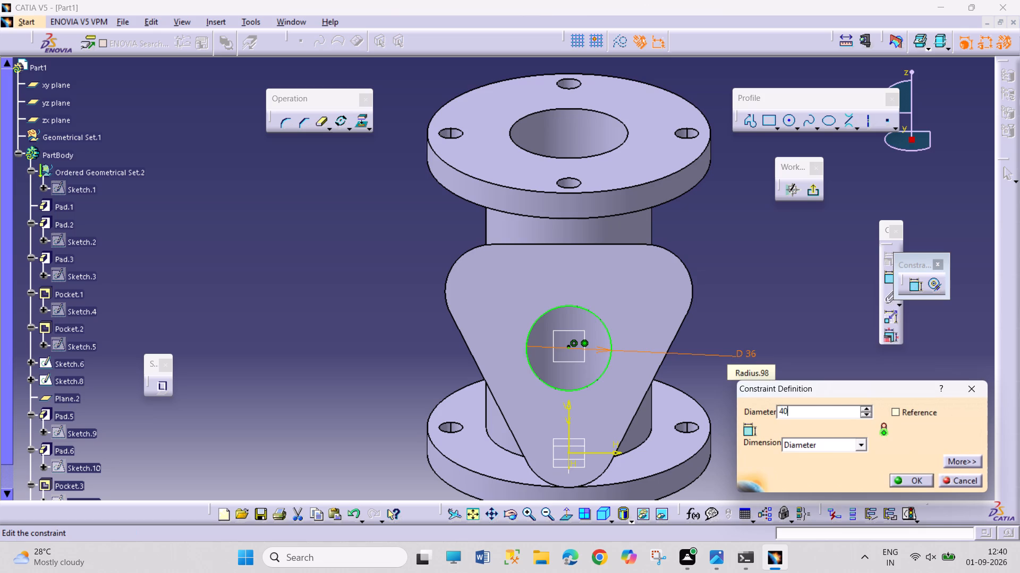
pyautogui.press('Return')
# Exit the sketch and pocket the 40 mm circle with a Dimension limit of 8 mm depth.
pyautogui.click(820, 189)
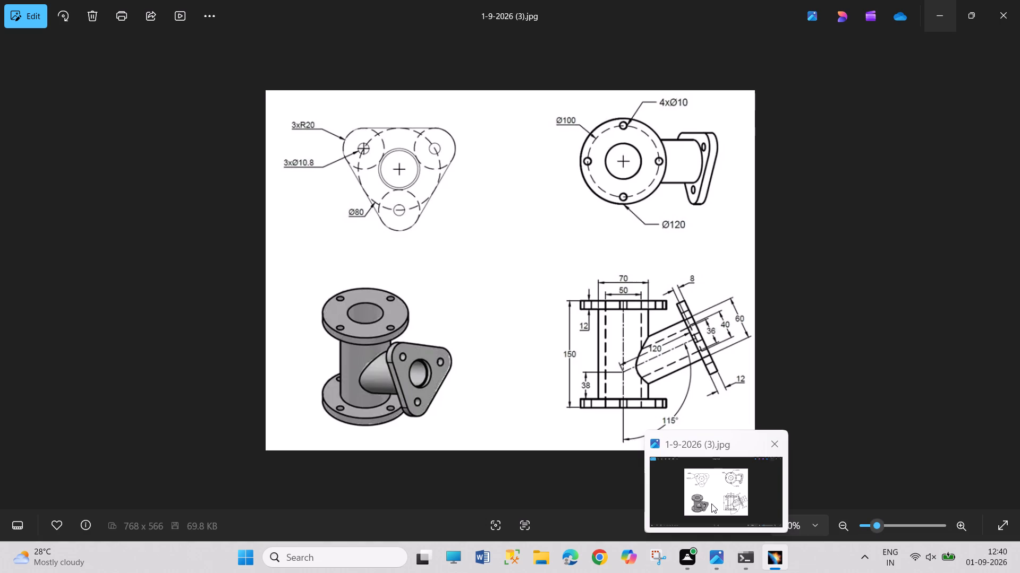
pyautogui.click(917, 301)
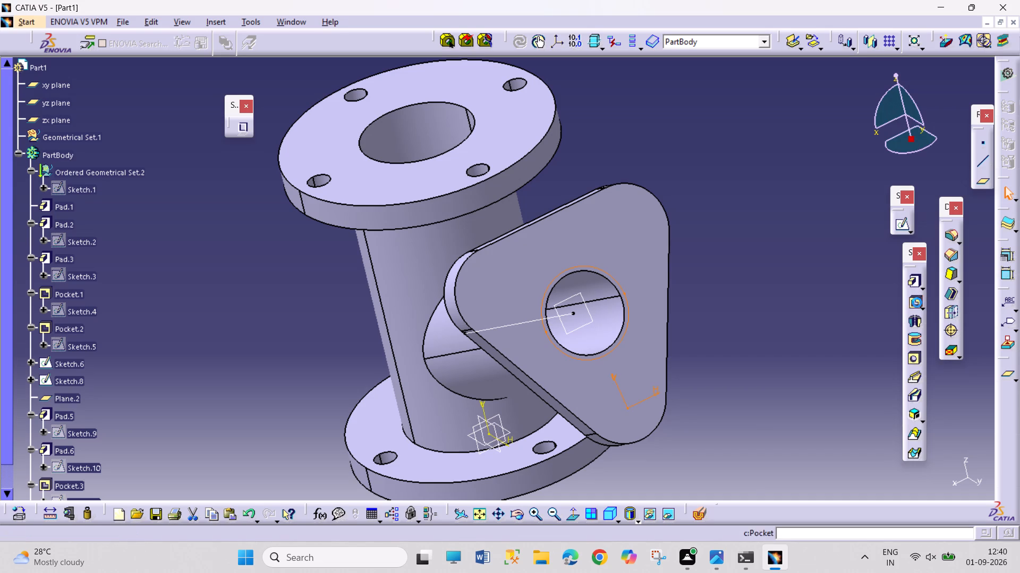
pyautogui.press('8')
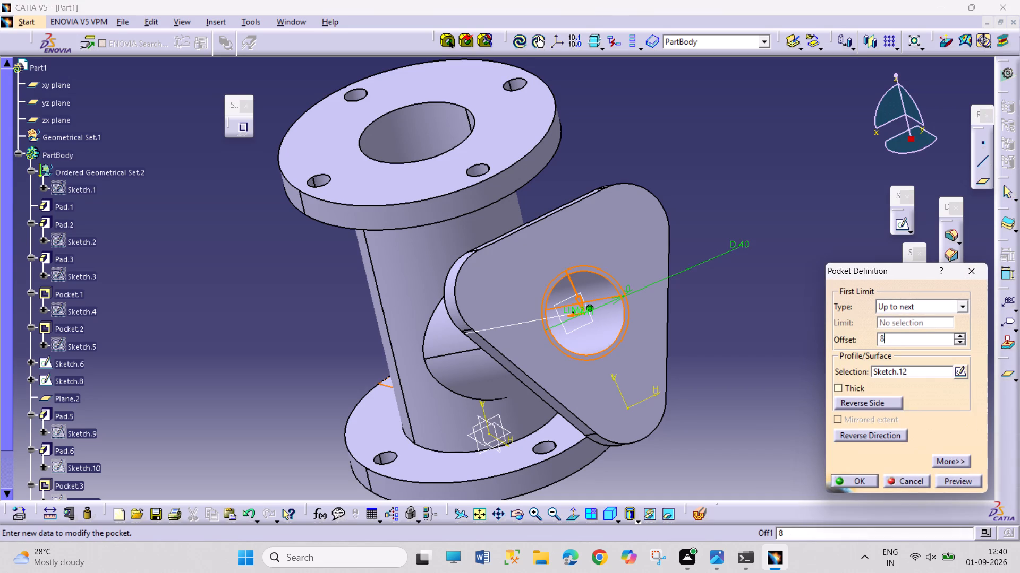
pyautogui.press('Return')
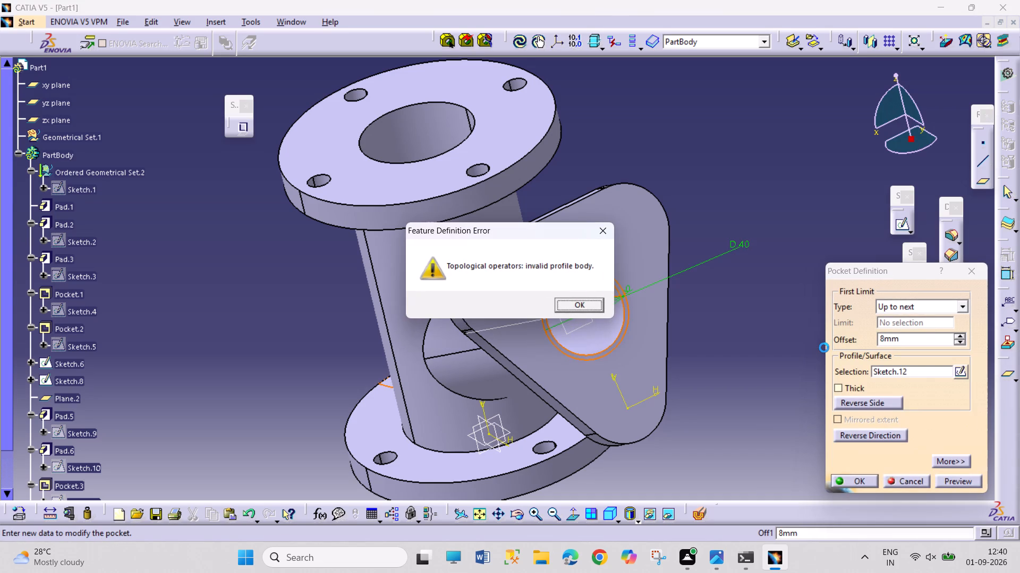
pyautogui.click(602, 230)
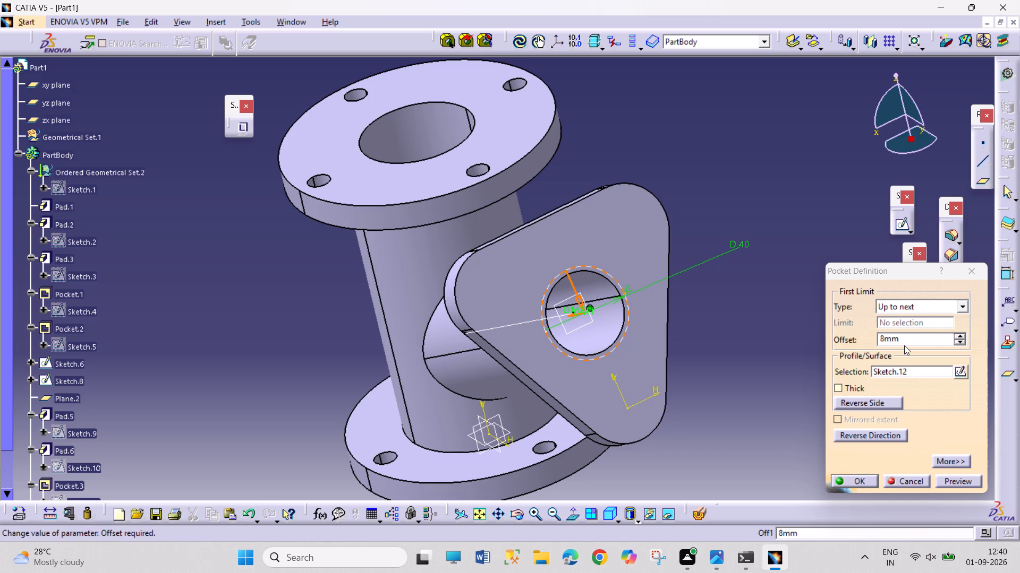
pyautogui.click(961, 304)
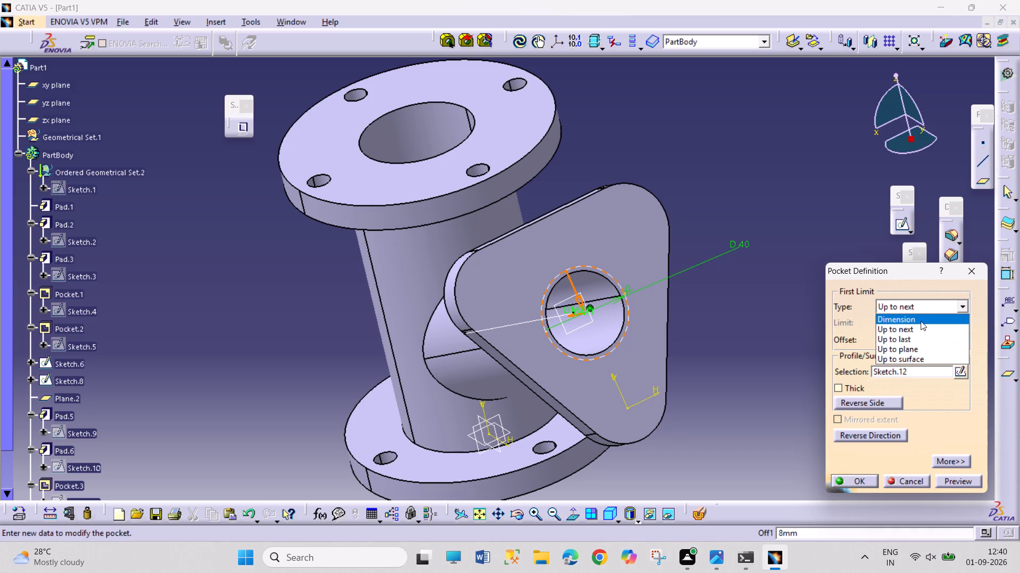
pyautogui.click(921, 323)
pyautogui.doubleClick(916, 325)
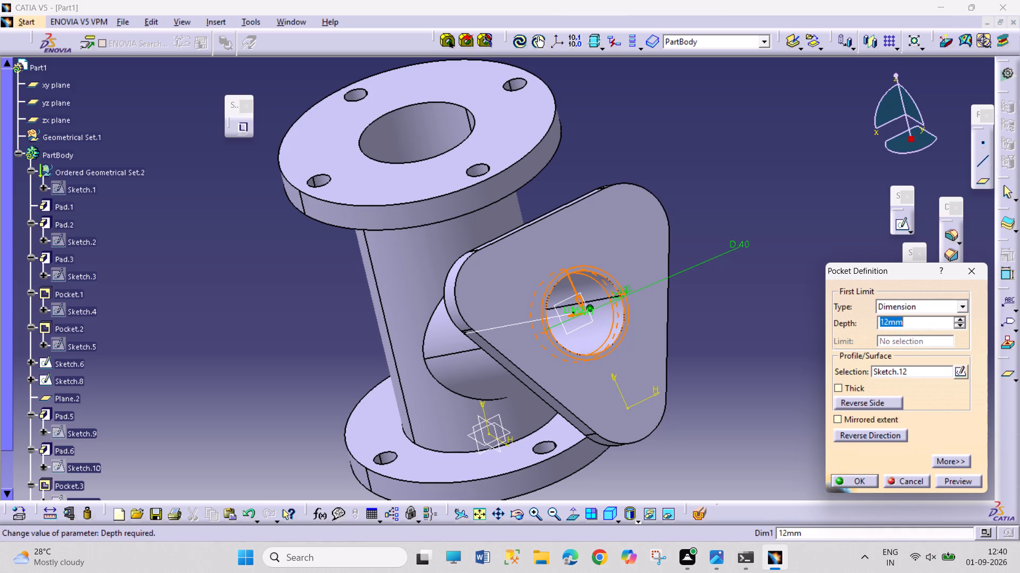
pyautogui.press('8')
pyautogui.press('Return')
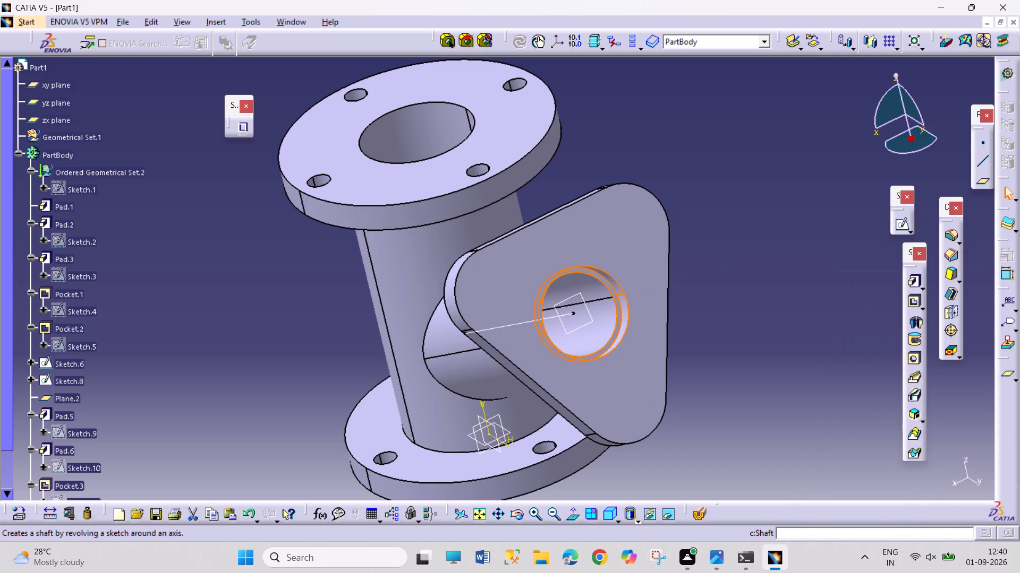
# Start a sketch on the triangular flange's outer face and draw three circles about 11 to 13 mm in diameter, one near each rounded corner.
pyautogui.click(822, 277)
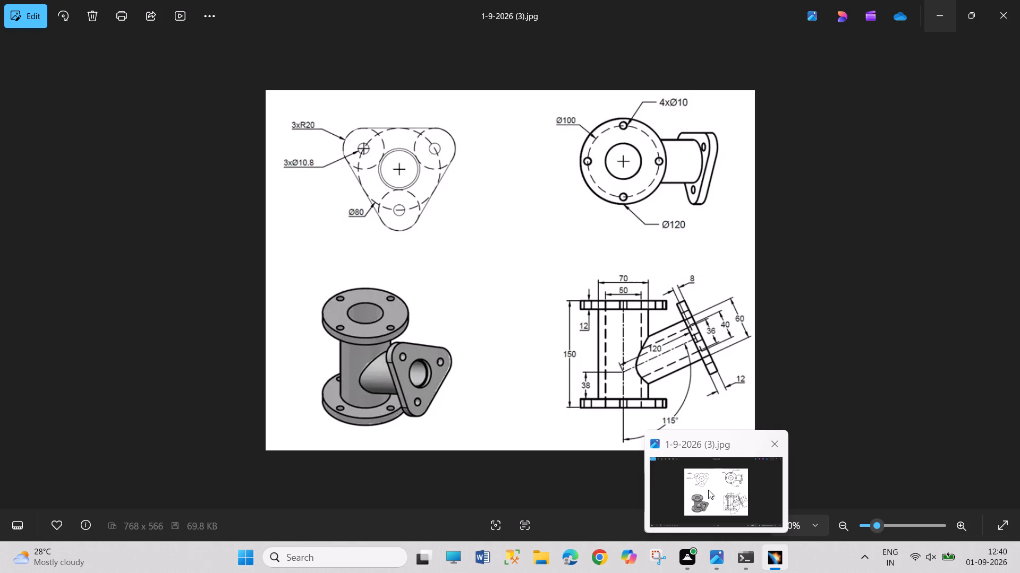
pyautogui.click(626, 392)
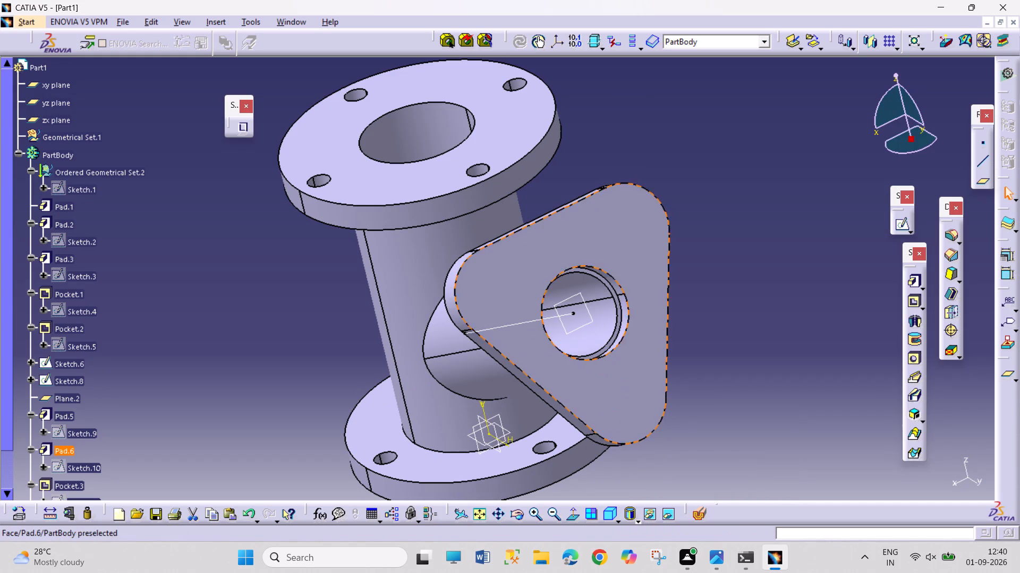
pyautogui.click(903, 226)
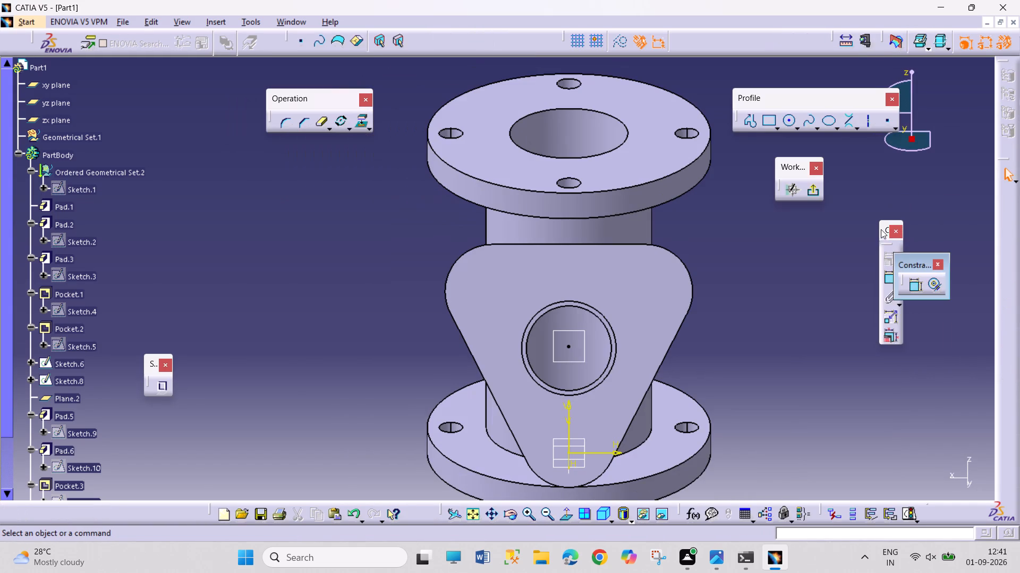
pyautogui.click(786, 122)
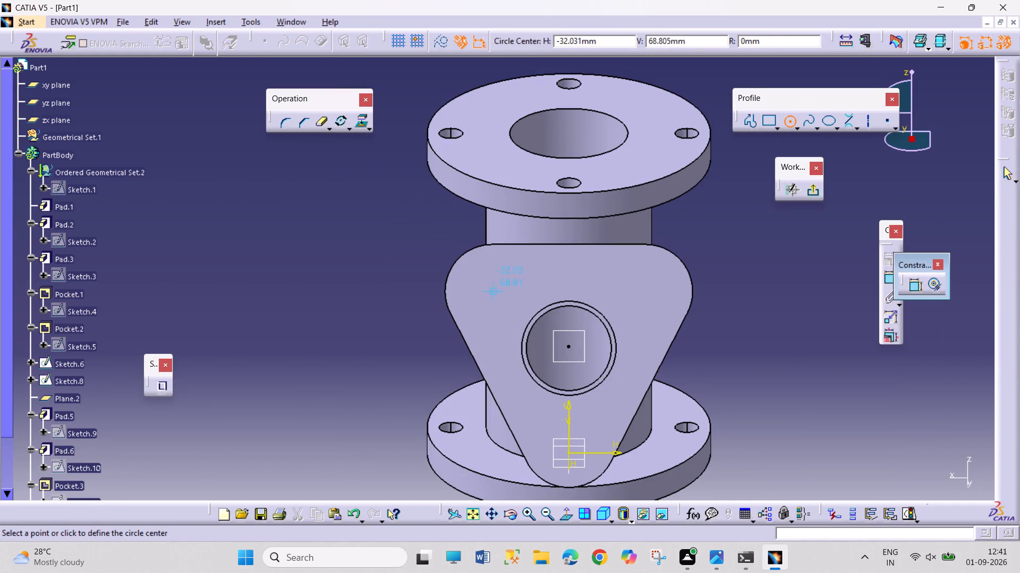
pyautogui.click(494, 290)
pyautogui.click(503, 302)
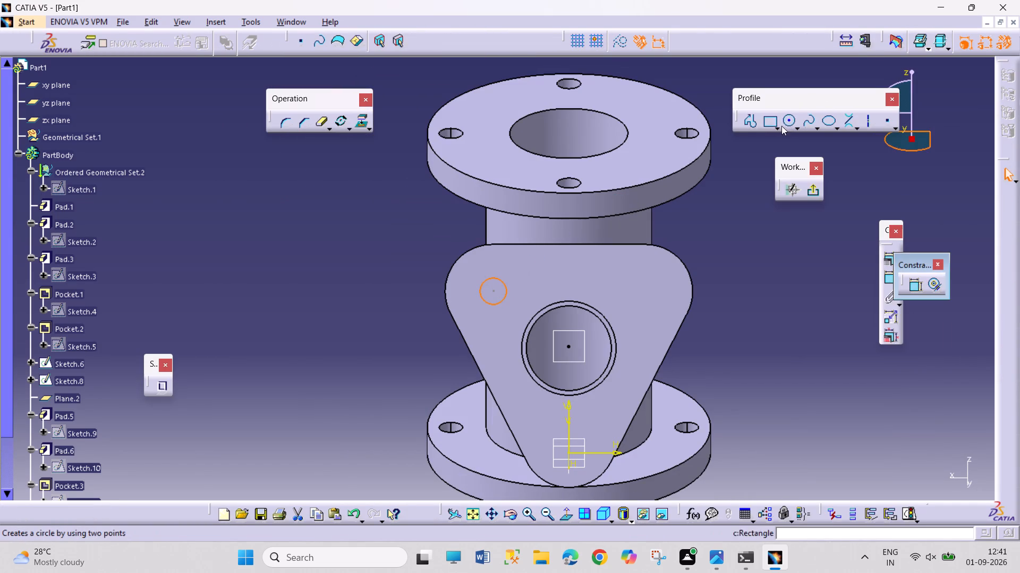
pyautogui.click(789, 125)
pyautogui.click(660, 289)
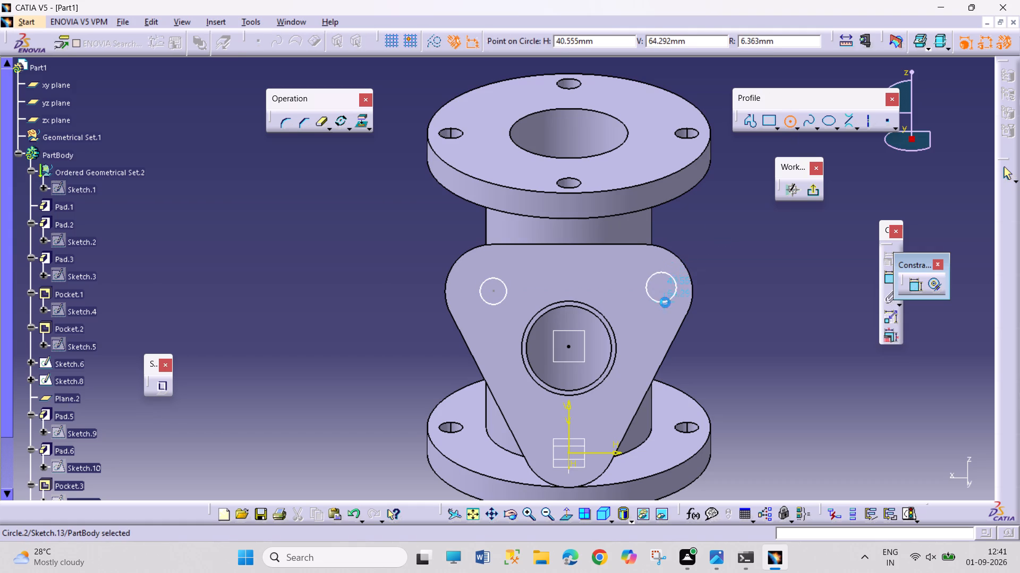
pyautogui.click(665, 302)
pyautogui.moveTo(792, 119); pyautogui.dragTo(785, 124)
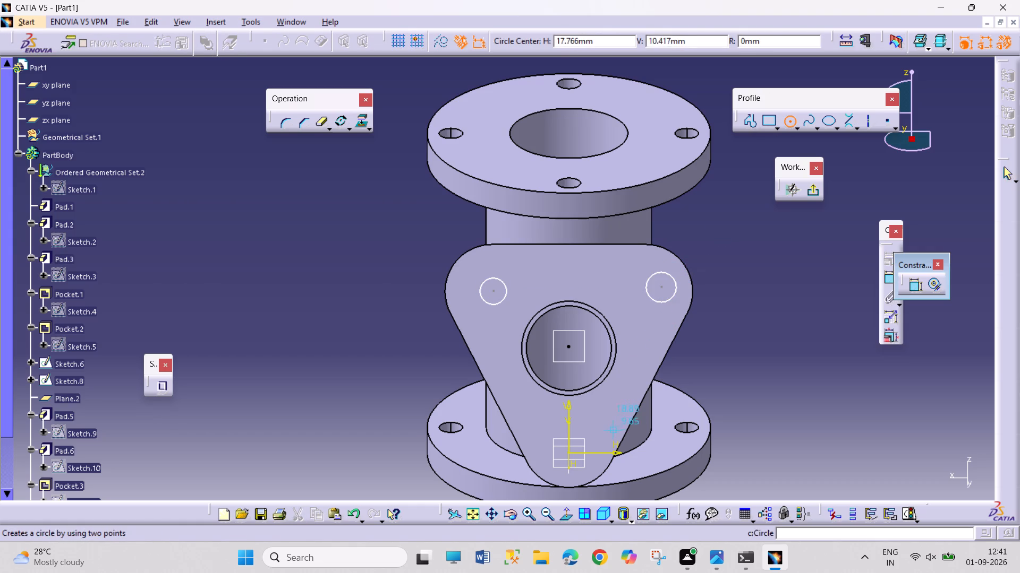
pyautogui.click(597, 420)
pyautogui.click(601, 434)
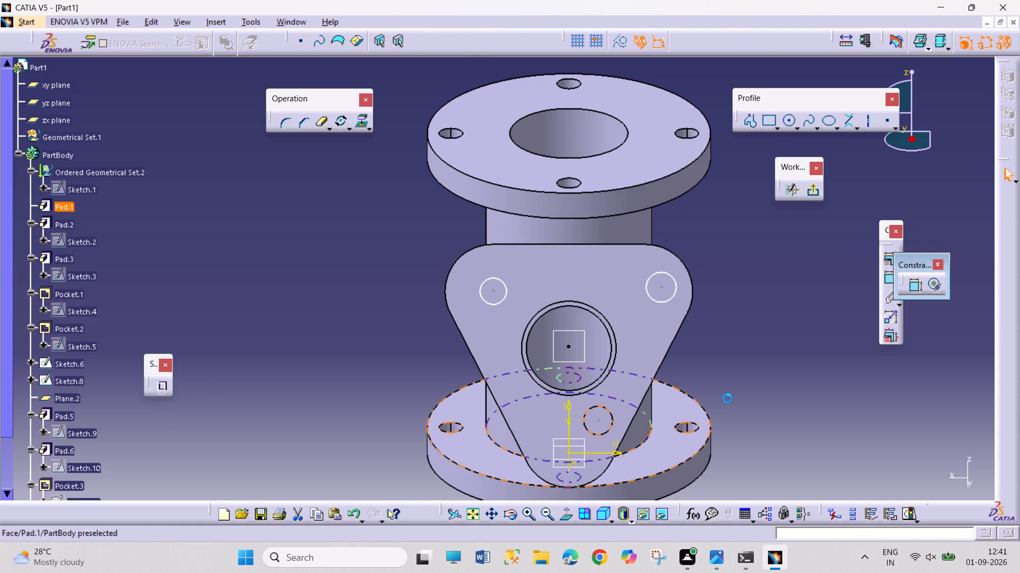
# Dimension the diameter of the circle near the flange's lower corner and set it to 10.8 mm.
pyautogui.moveTo(915, 281); pyautogui.dragTo(894, 296)
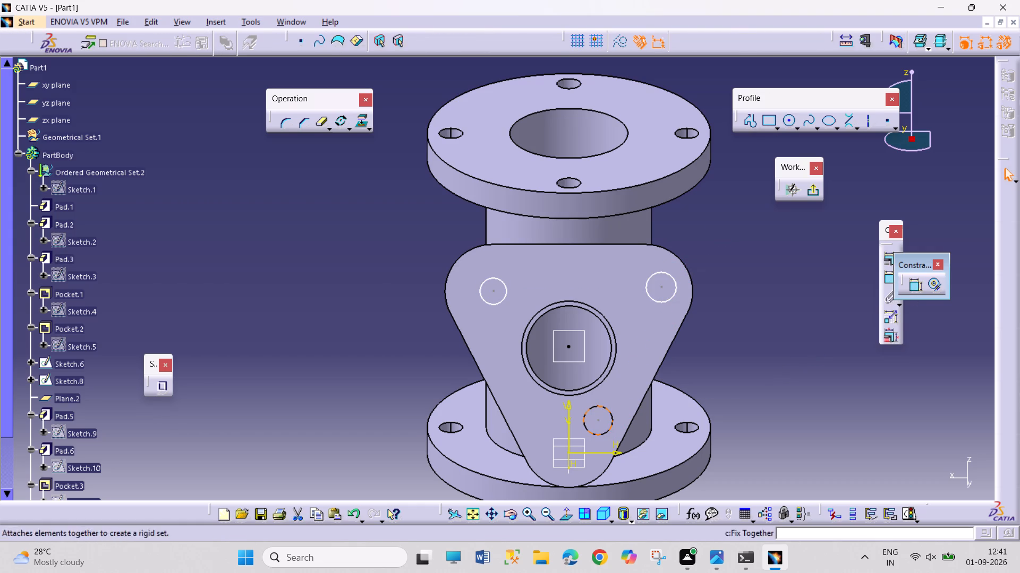
pyautogui.click(918, 285)
pyautogui.click(787, 383)
pyautogui.doubleClick(791, 381)
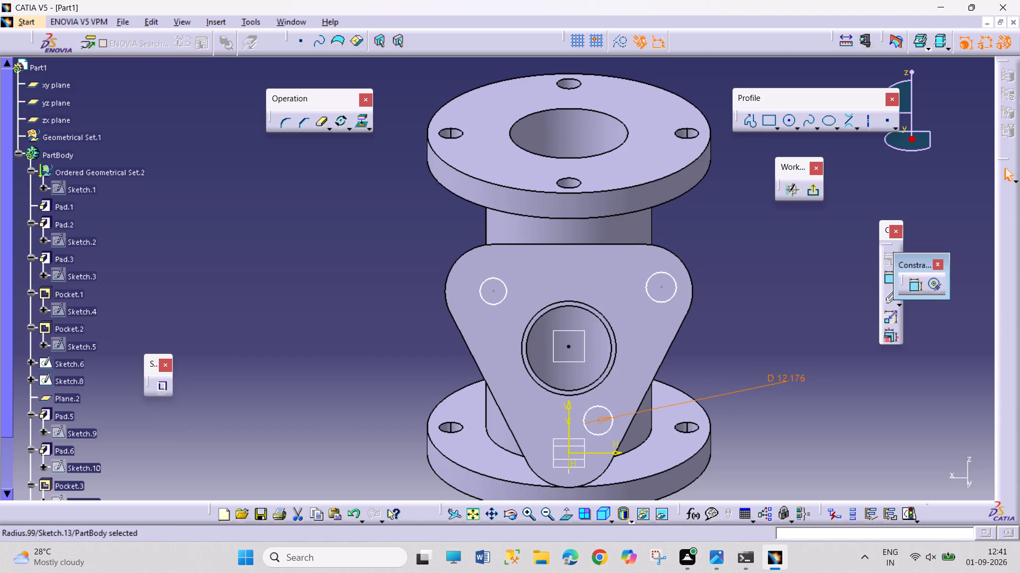
pyautogui.write('10.8')
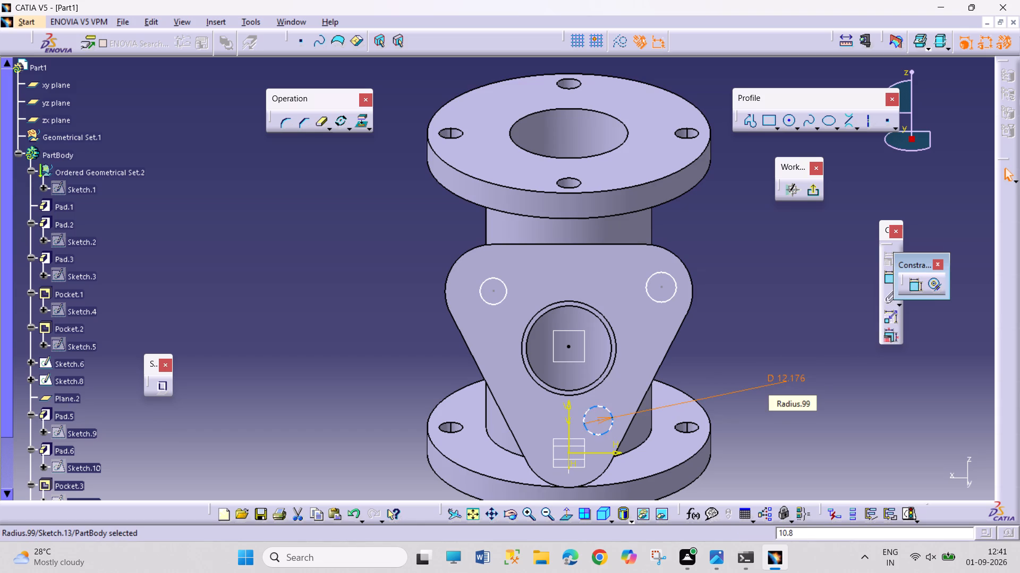
pyautogui.doubleClick(786, 378)
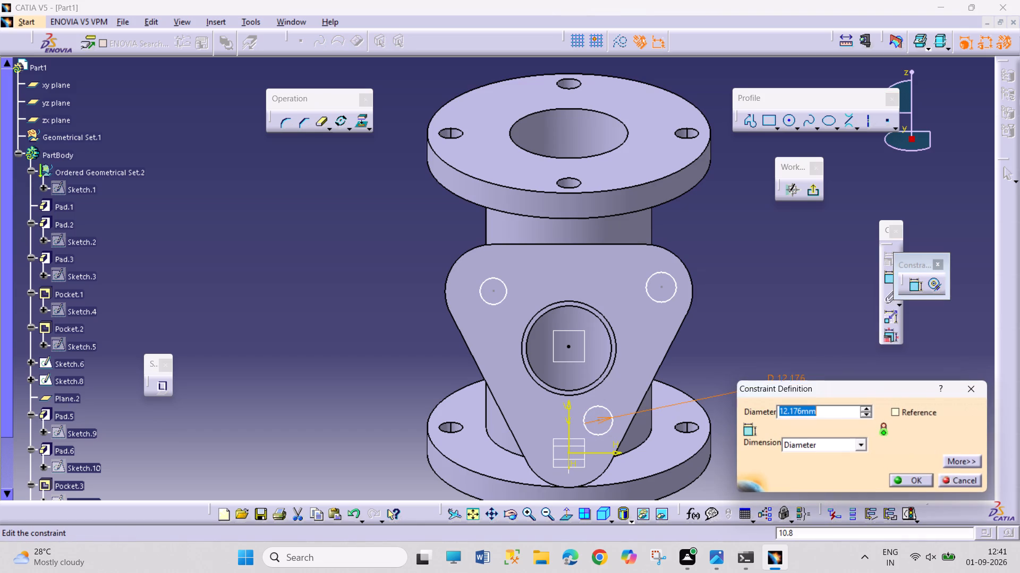
pyautogui.write('10.8')
pyautogui.press('Return')
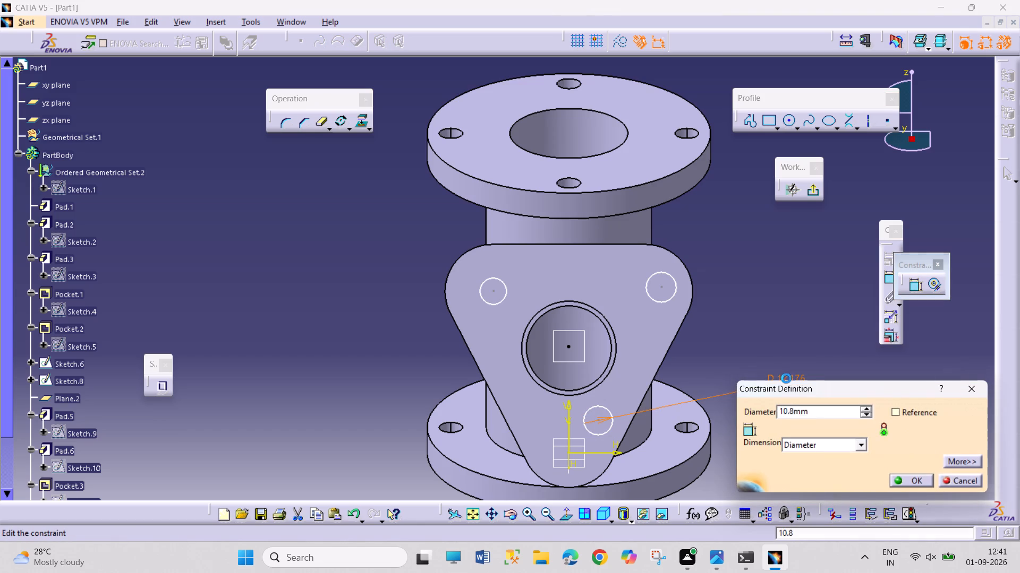
# Dimension the diameter of the circle near the flange's upper-right corner and set it to 10.8 mm.
pyautogui.click(916, 289)
pyautogui.click(676, 286)
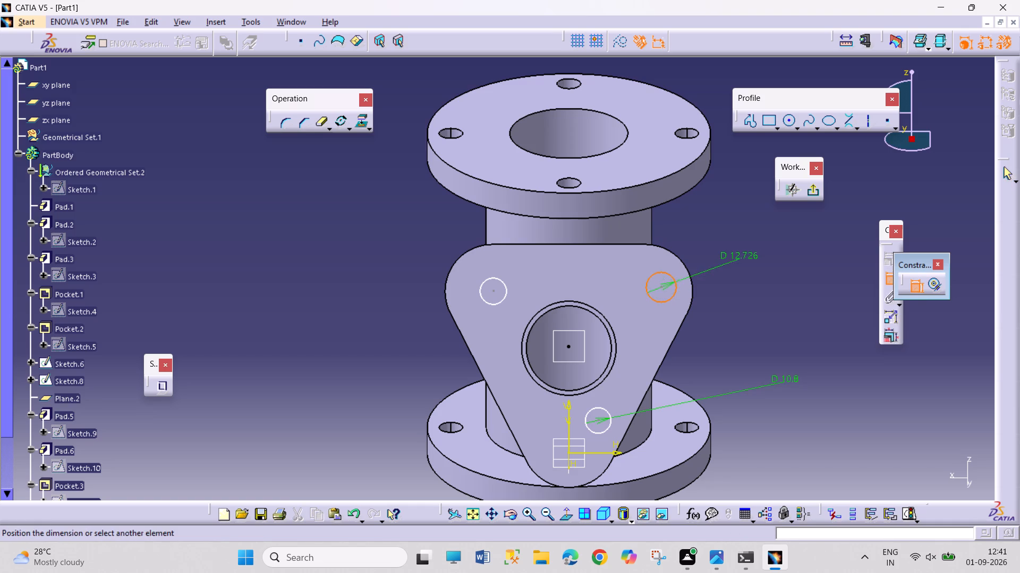
pyautogui.click(742, 259)
pyautogui.doubleClick(746, 257)
pyautogui.write('10.8')
pyautogui.press('Return')
# Dimension the diameter of the circle near the flange's upper-left corner and set it to 10.8 mm.
pyautogui.click(894, 281)
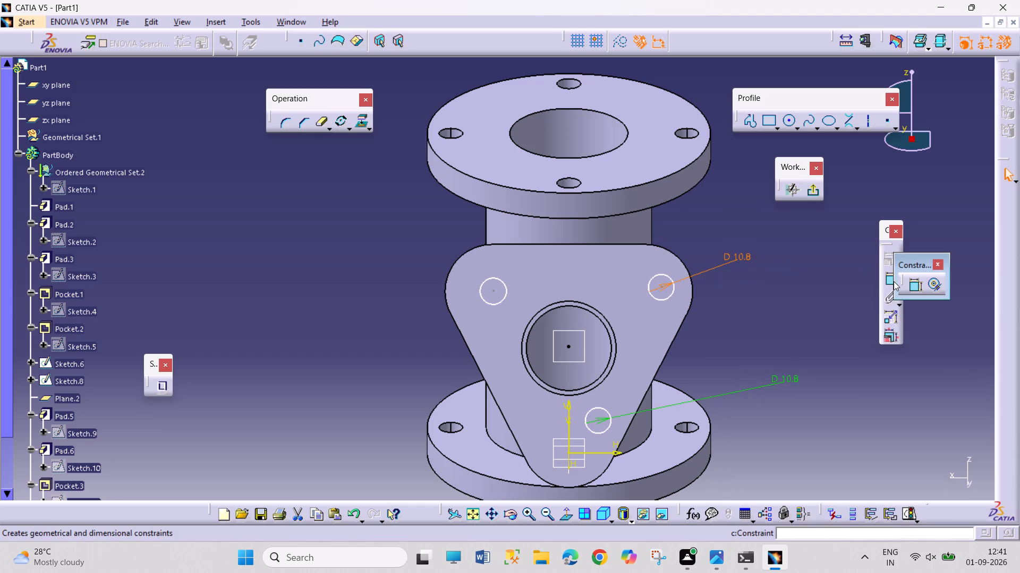
pyautogui.click(888, 282)
pyautogui.click(508, 286)
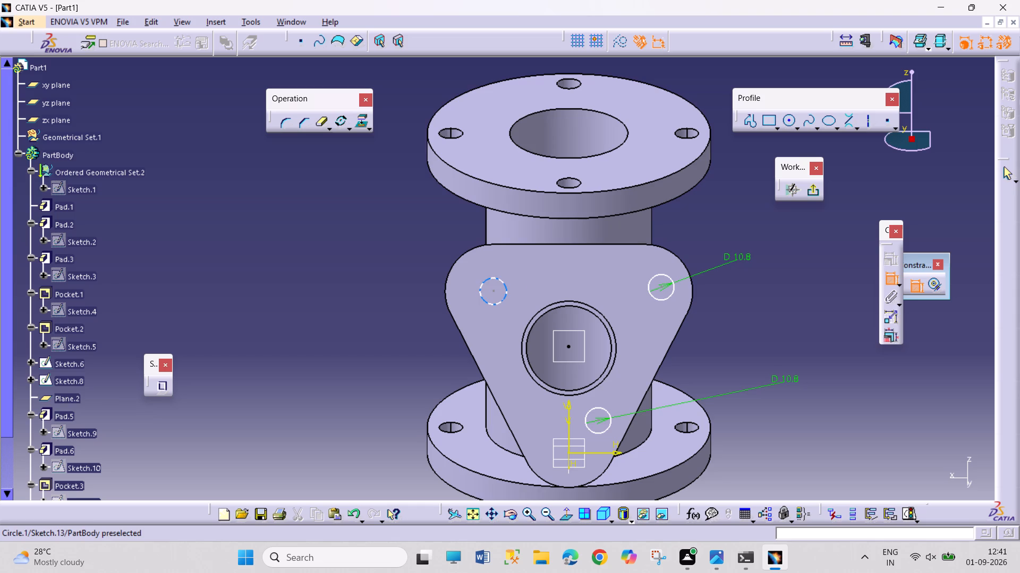
pyautogui.click(405, 267)
pyautogui.doubleClick(410, 265)
pyautogui.press('1')
pyautogui.press('0')
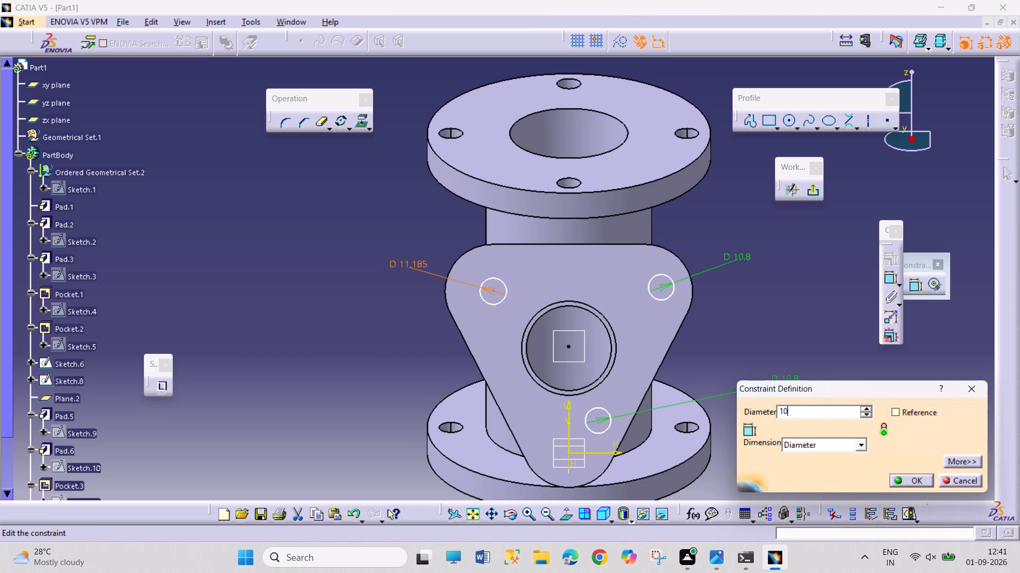
pyautogui.write('.8')
pyautogui.press('Return')
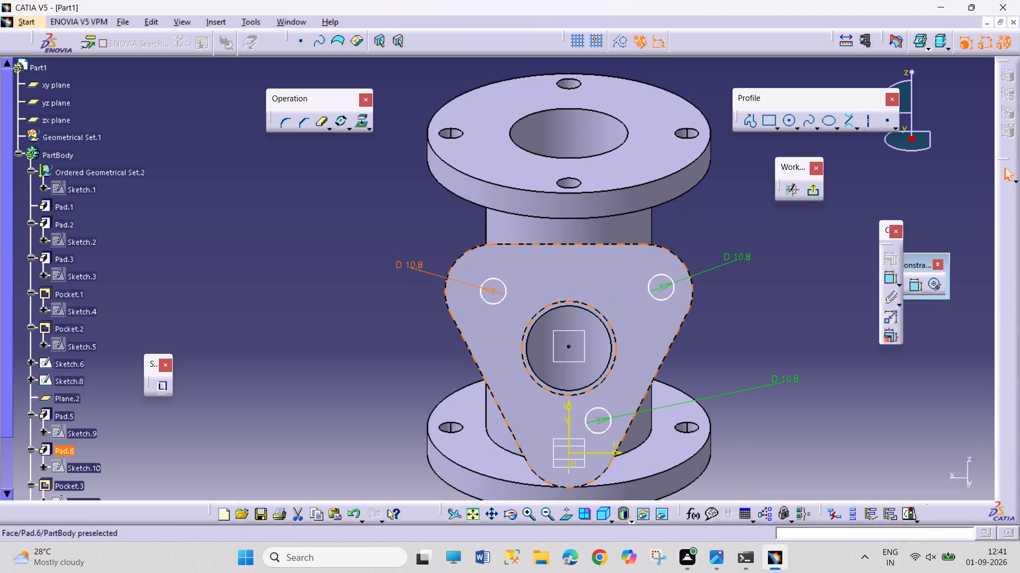
# Constrain the upper-right 10.8 mm circle concentric with the flange's upper-right rounded corner edge.
pyautogui.click(673, 294)
pyautogui.keyDown('ctrl'); pyautogui.click(692, 284); pyautogui.keyUp('ctrl')
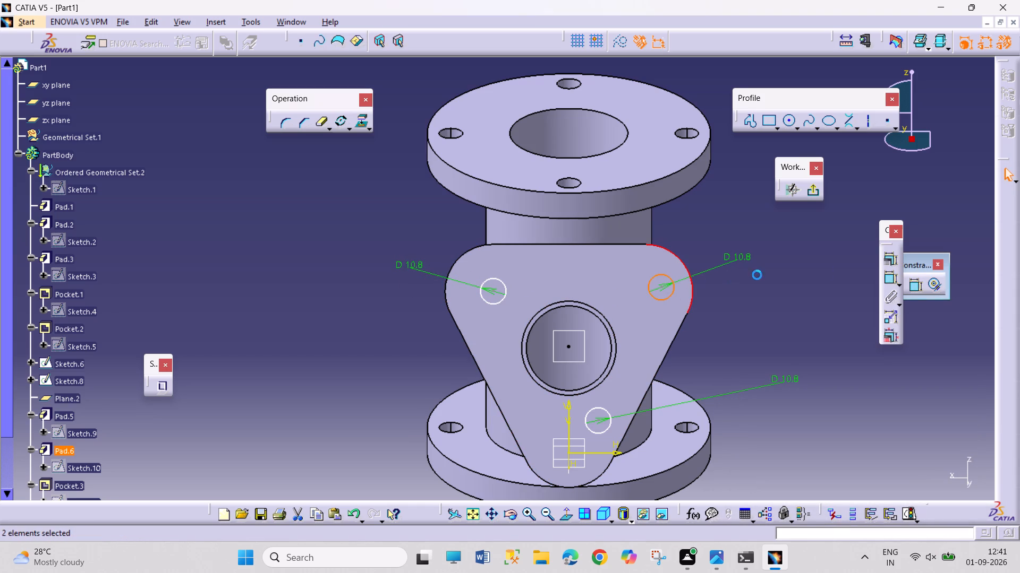
pyautogui.click(891, 259)
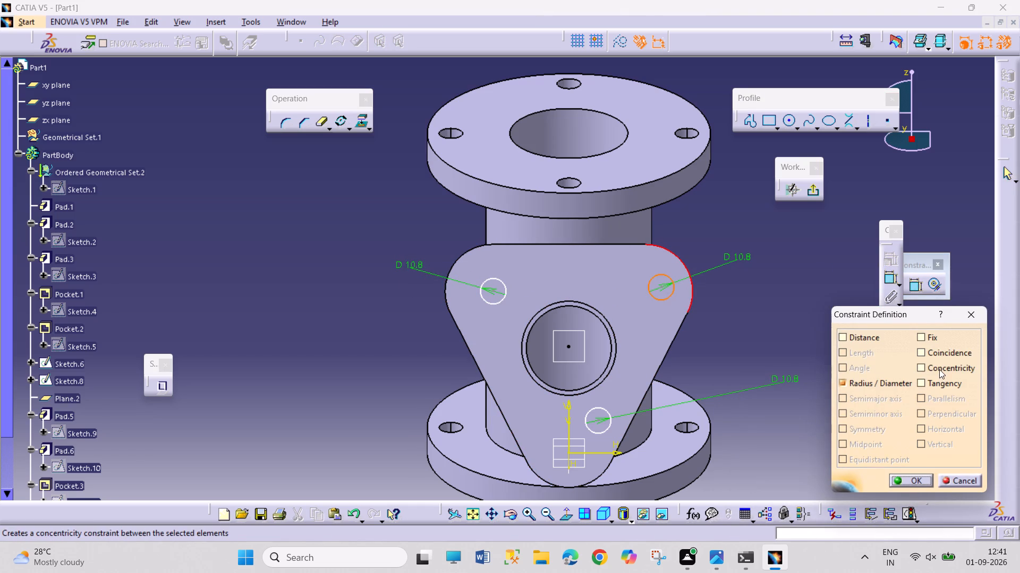
pyautogui.click(939, 369)
pyautogui.click(898, 478)
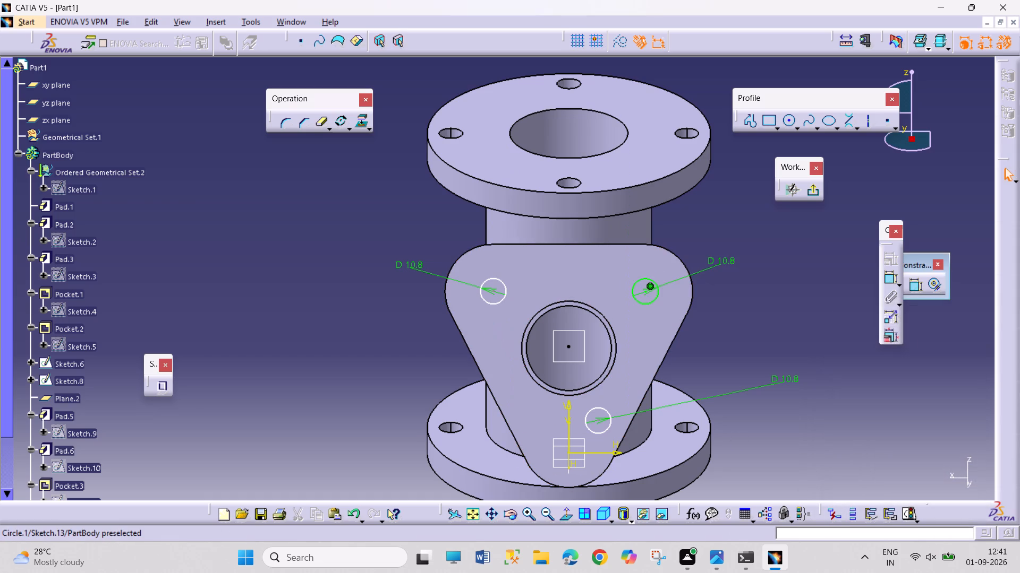
# Constrain the upper-left 10.8 mm circle concentric with the flange's upper-left rounded corner edge.
pyautogui.click(500, 301)
pyautogui.keyDown('ctrl'); pyautogui.click(447, 286); pyautogui.keyUp('ctrl')
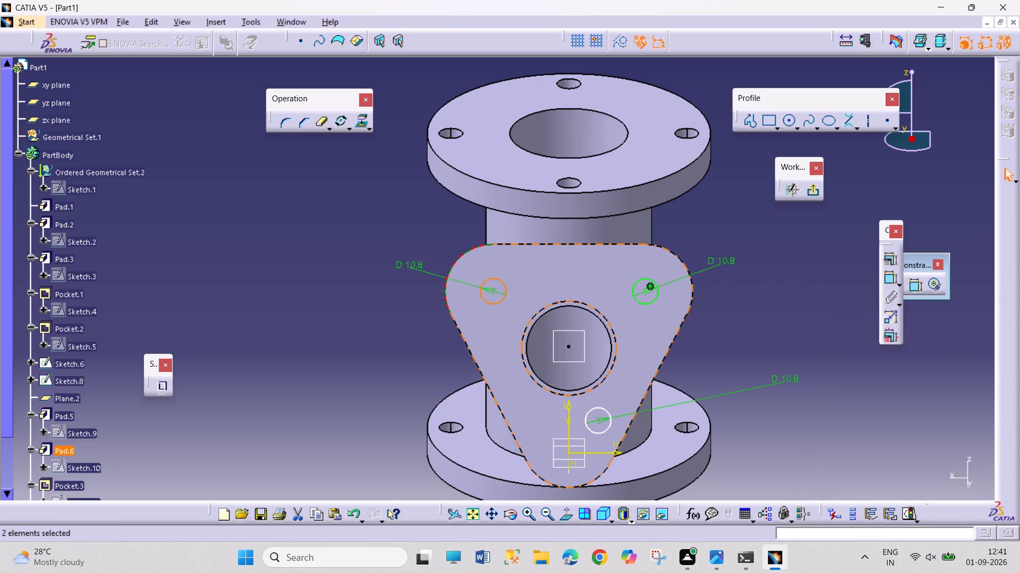
pyautogui.click(894, 261)
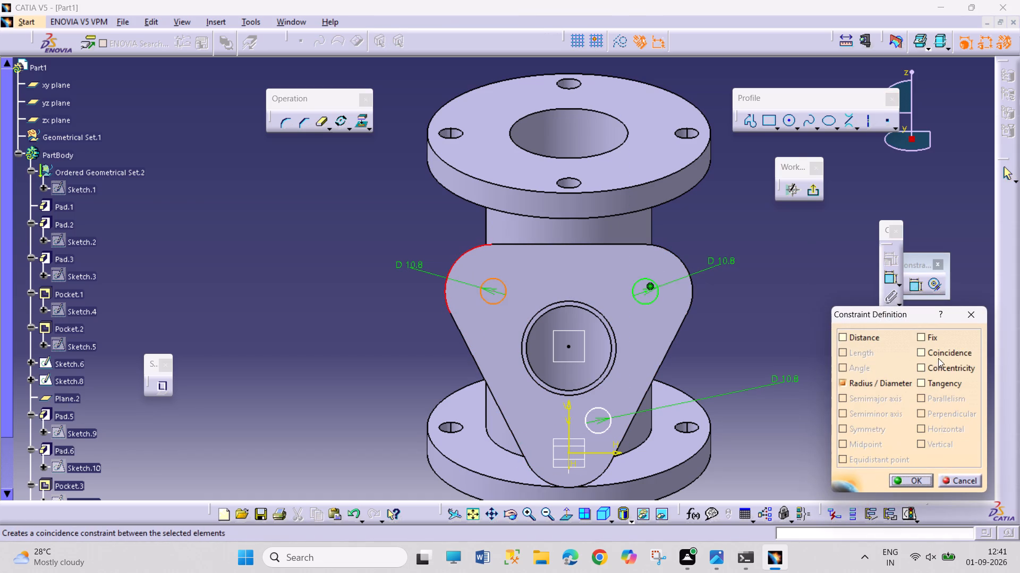
pyautogui.click(940, 363)
pyautogui.click(909, 476)
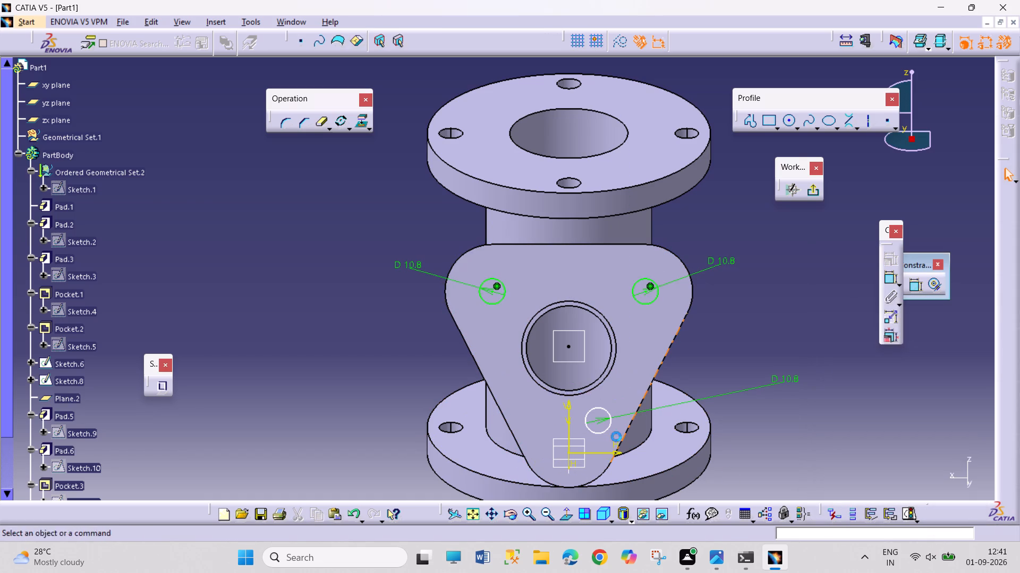
# Constrain the lower 10.8 mm circle concentric with the flange's lower rounded corner edge.
pyautogui.click(609, 430)
pyautogui.keyDown('ctrl'); pyautogui.click(593, 481); pyautogui.keyUp('ctrl')
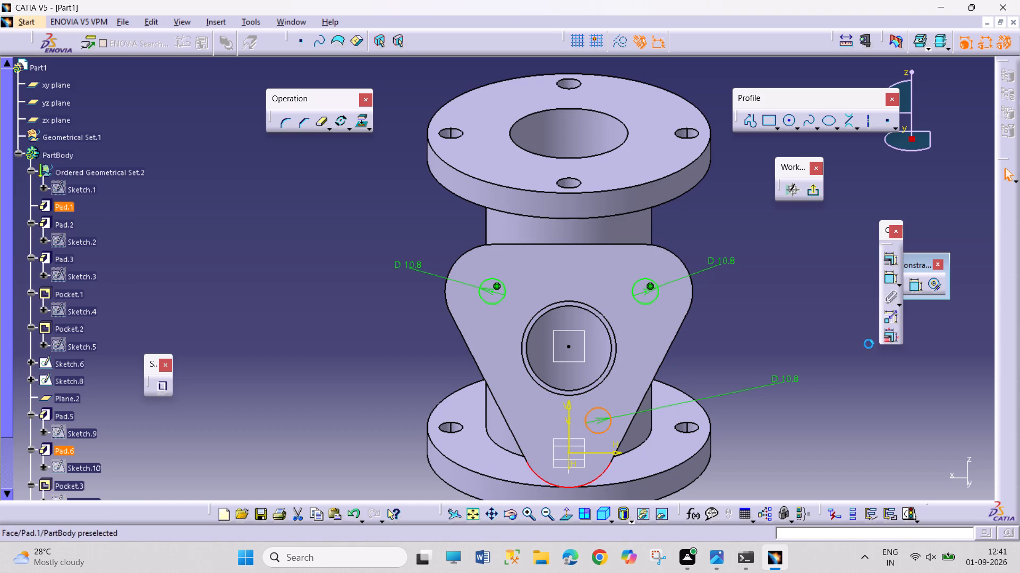
pyautogui.click(888, 256)
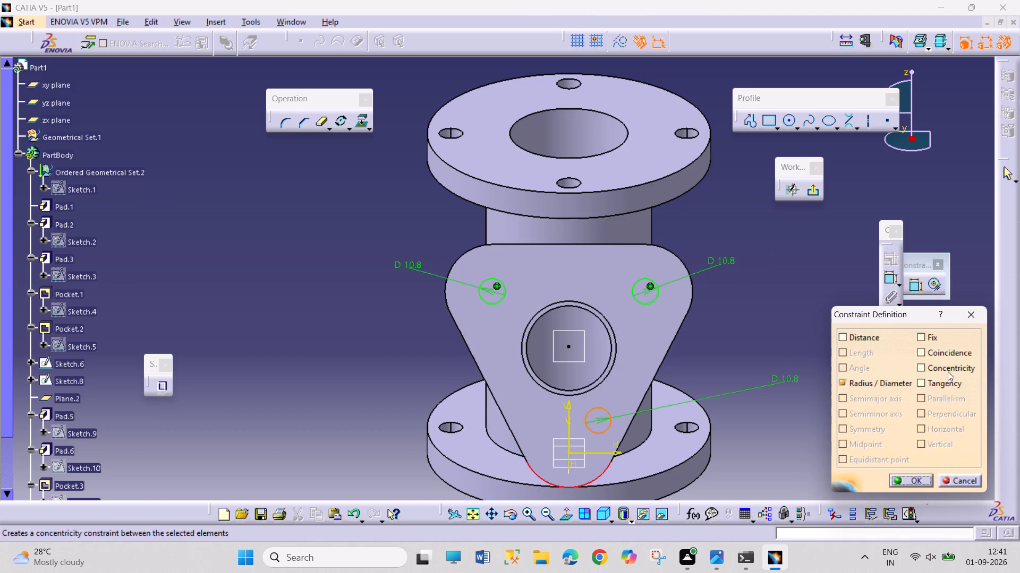
pyautogui.moveTo(948, 371); pyautogui.dragTo(945, 376)
pyautogui.moveTo(937, 365); pyautogui.dragTo(937, 374)
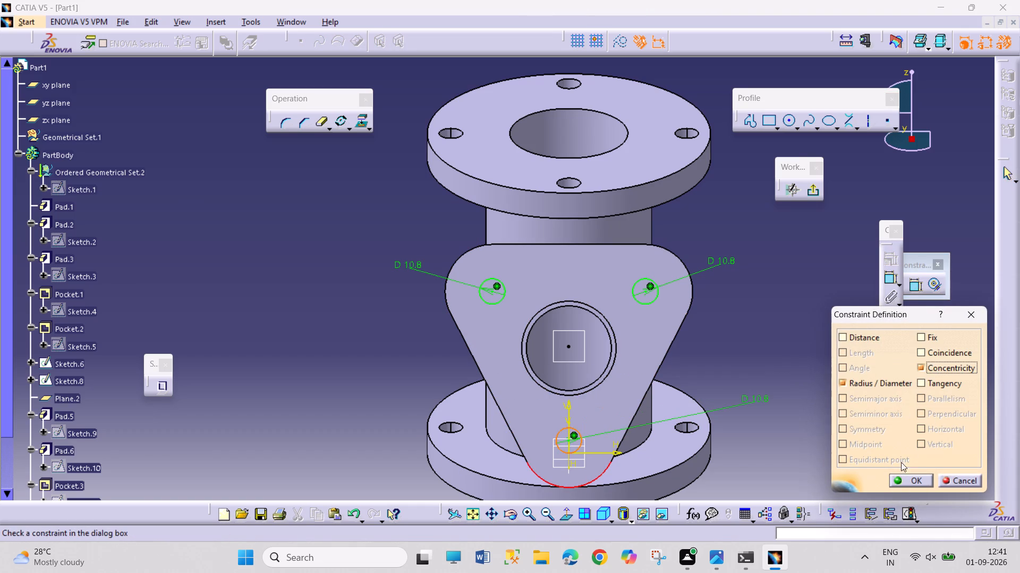
pyautogui.click(899, 481)
# Exit the sketch and pocket the three 10.8 mm circles through the triangular flange to a depth of 12 mm.
pyautogui.click(815, 188)
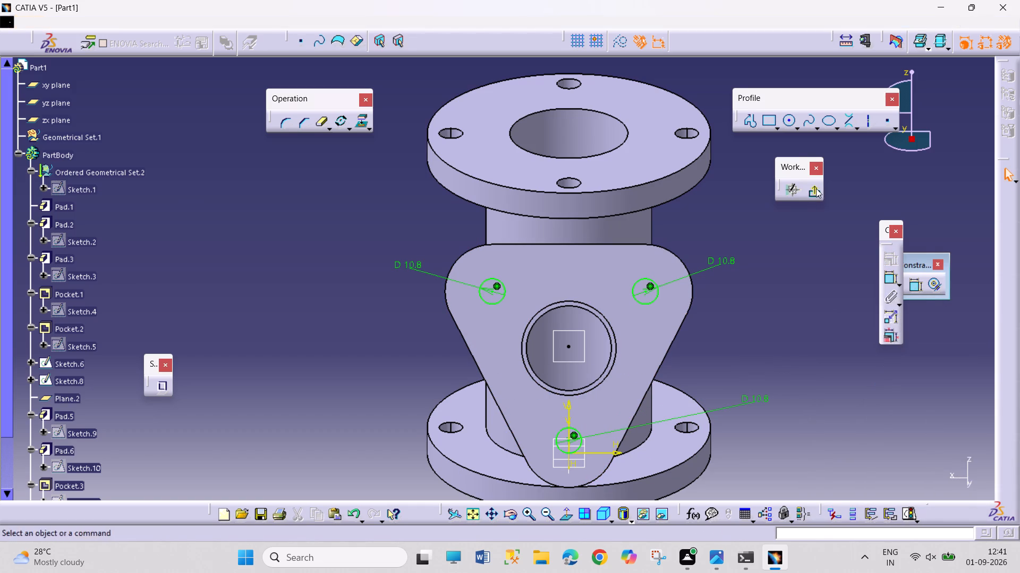
pyautogui.click(914, 304)
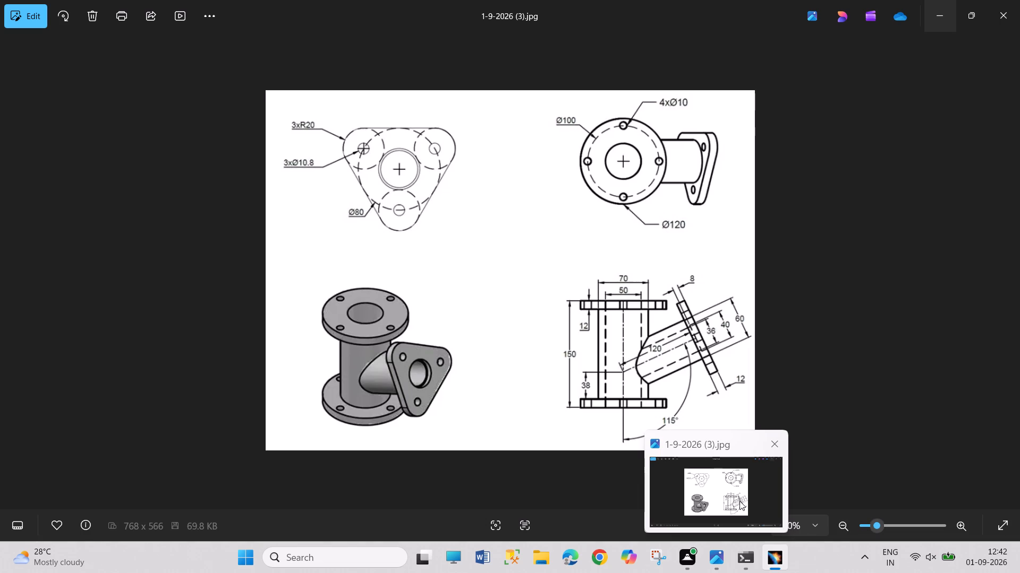
pyautogui.write('12')
pyautogui.press('Return')
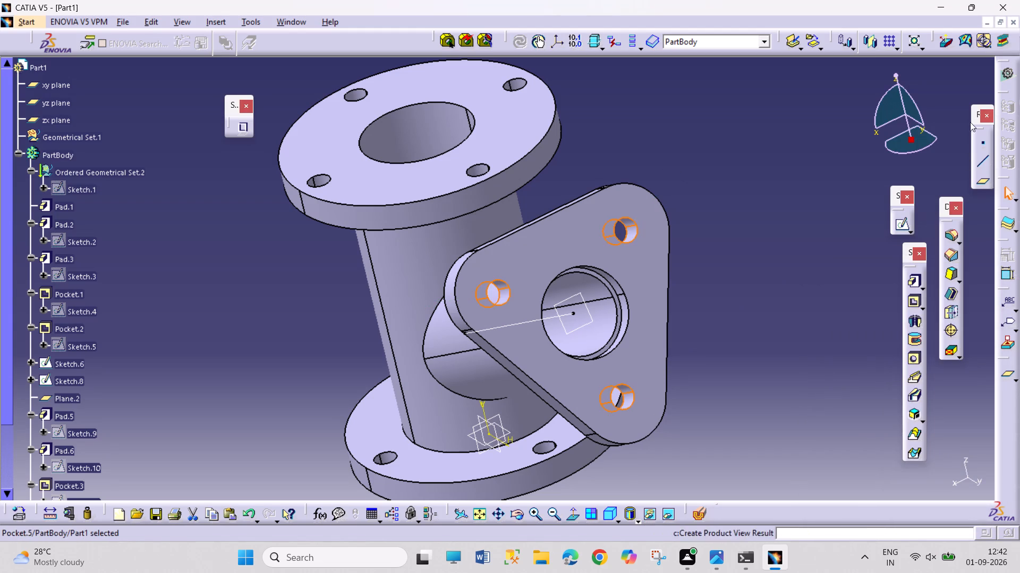
pyautogui.click(845, 204)
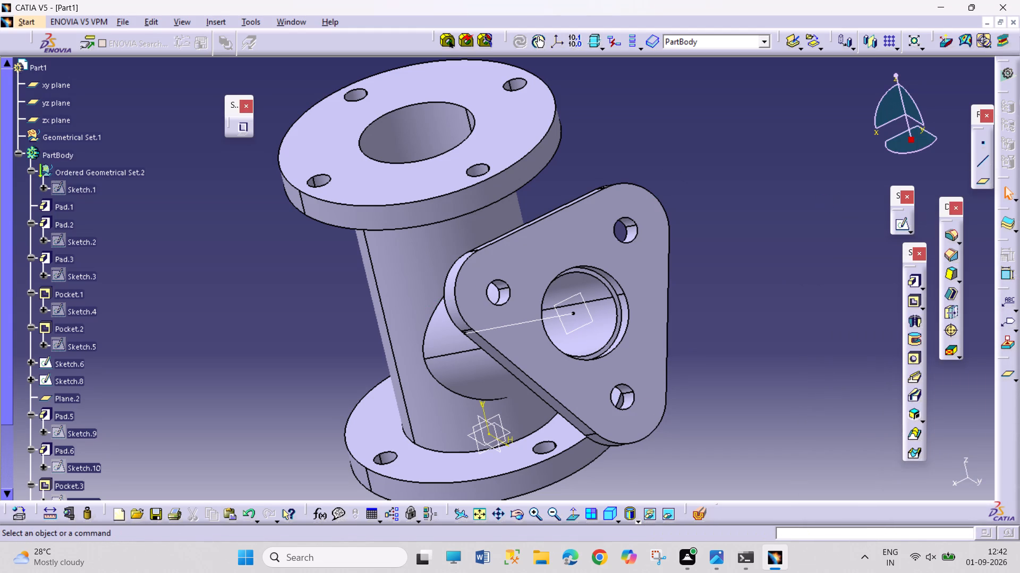
# Save the part in the CATIA FUJI folder under the name FLANGED TEE.
pyautogui.hotkey('ctrl', 's')
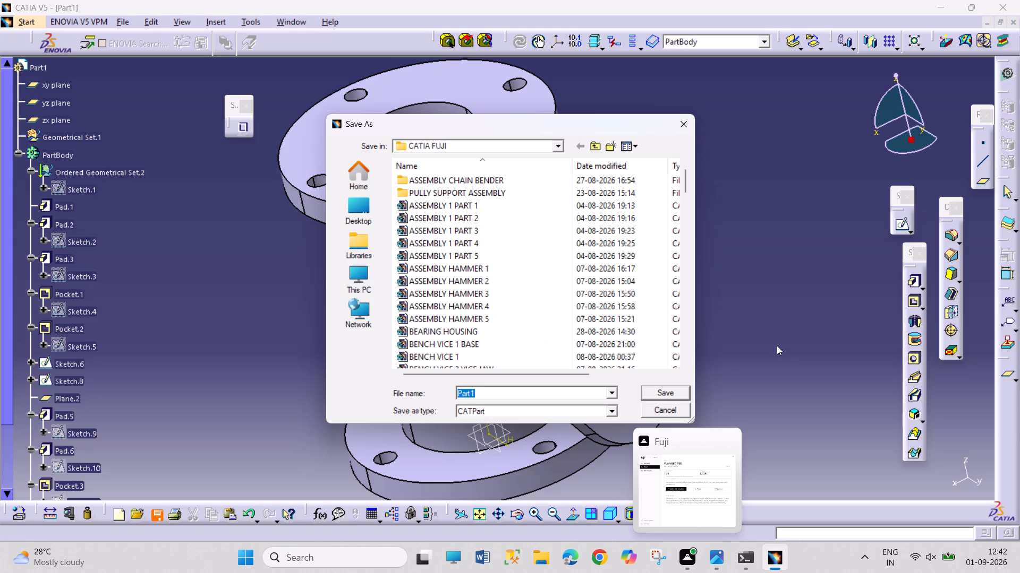
pyautogui.write('FL')
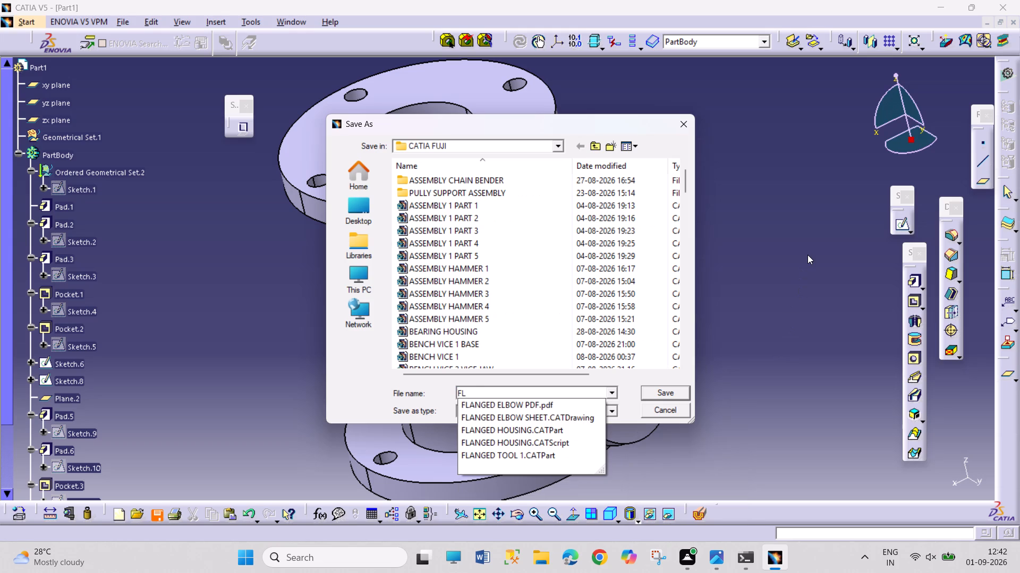
pyautogui.write('ANGED')
pyautogui.press('space')
pyautogui.write('TEE')
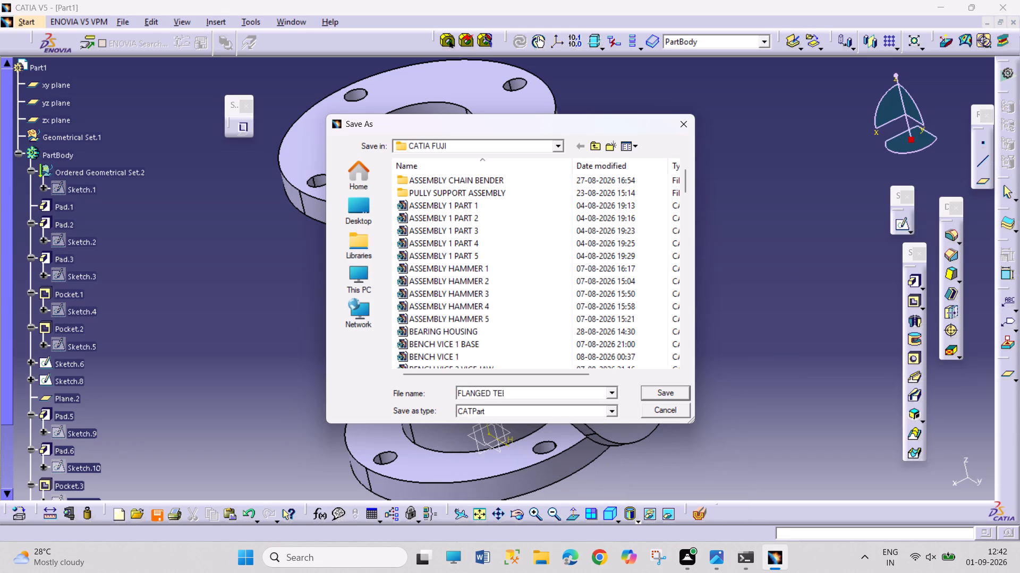
pyautogui.press('Return')
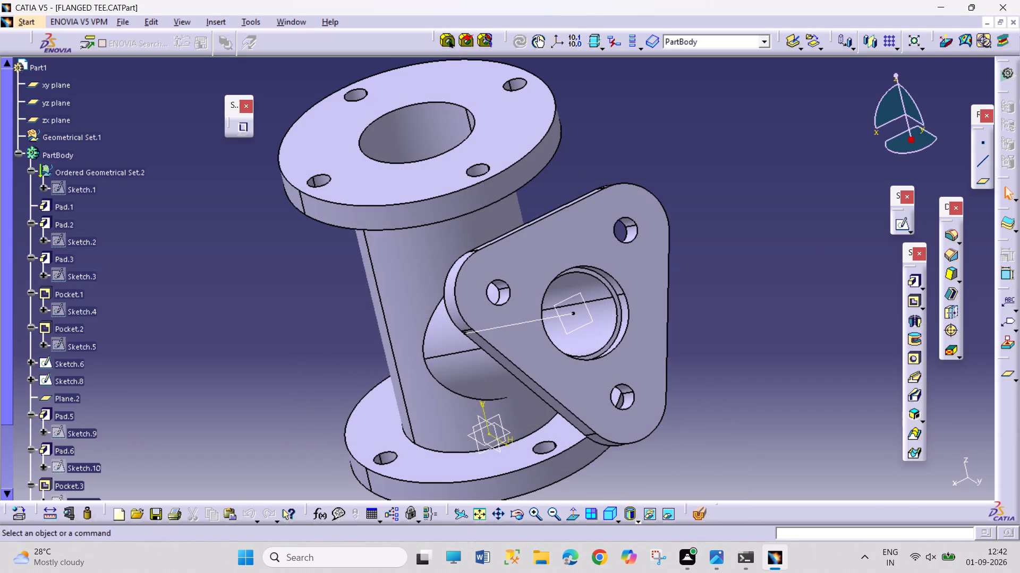
# Stop the macro recording.
pyautogui.hotkey('ctrl', 'n')
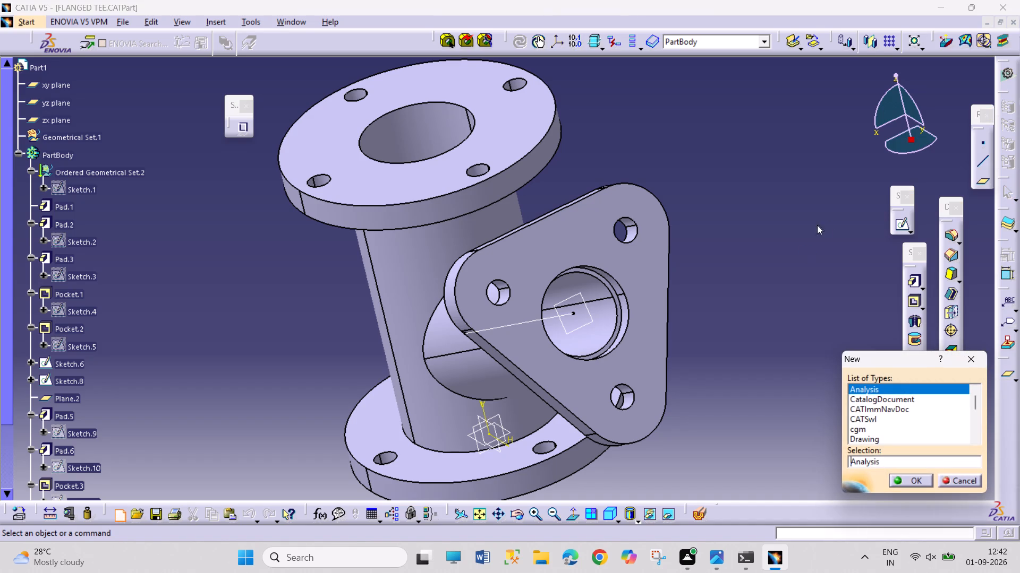
pyautogui.click(970, 354)
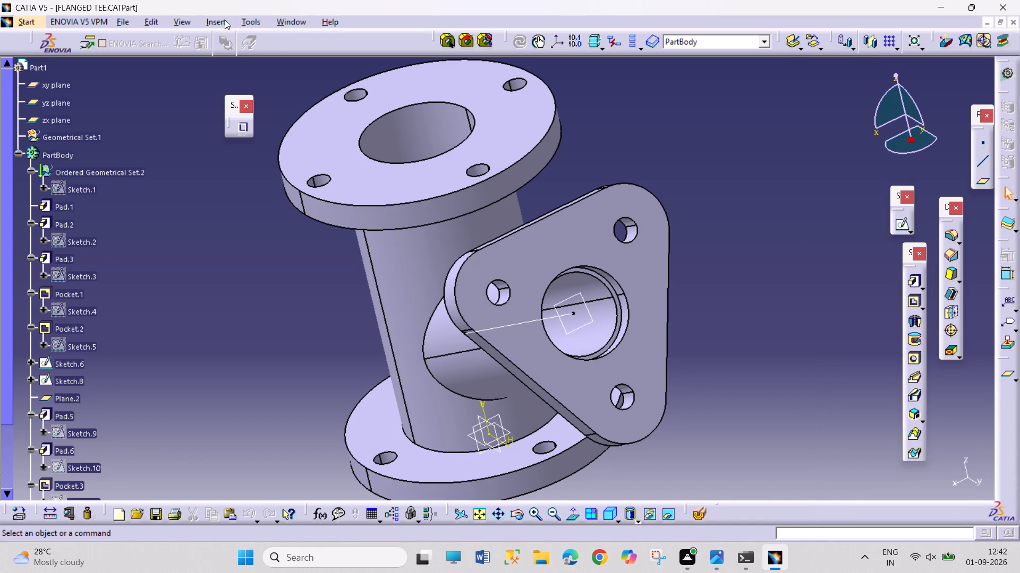
pyautogui.click(243, 21)
pyautogui.click(269, 75)
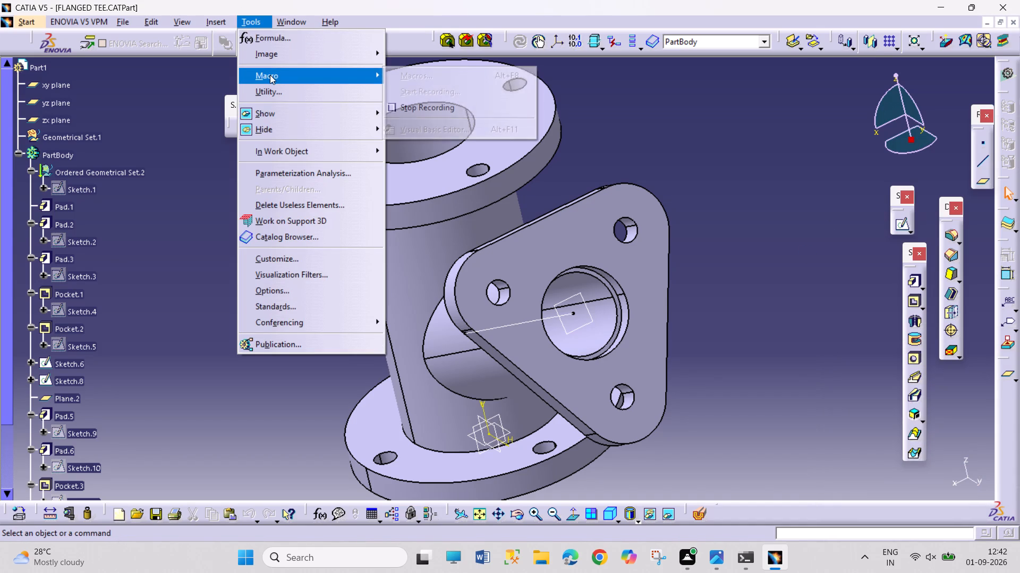
pyautogui.click(420, 114)
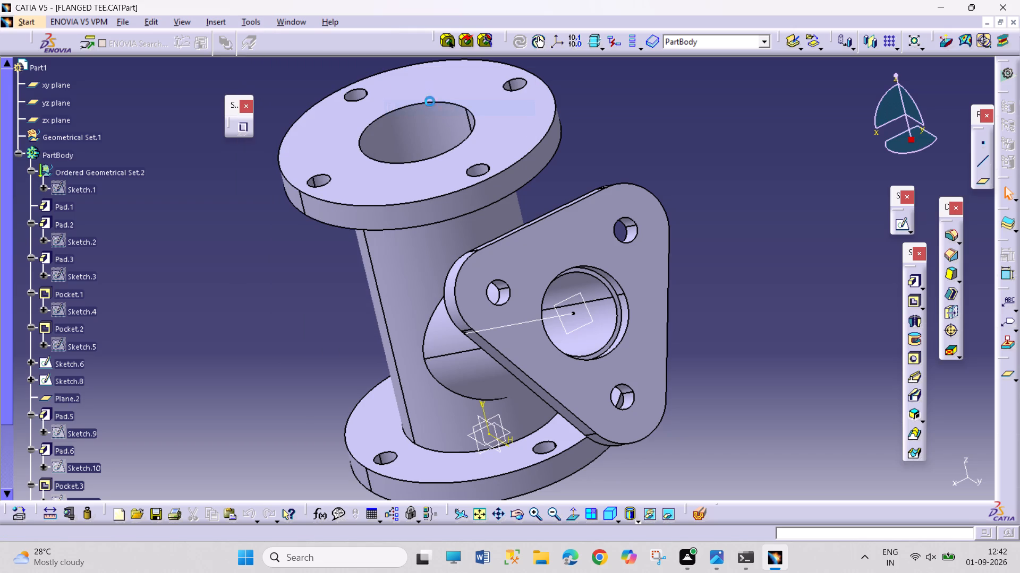
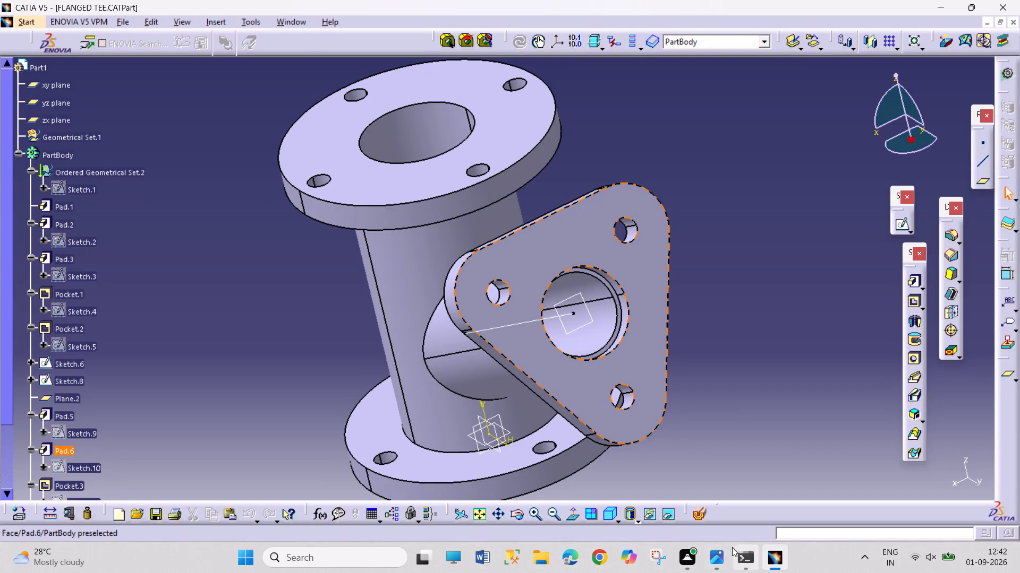
# Switch to the fuji recorder window for the FLANGED TEE run.
pyautogui.click(690, 558)
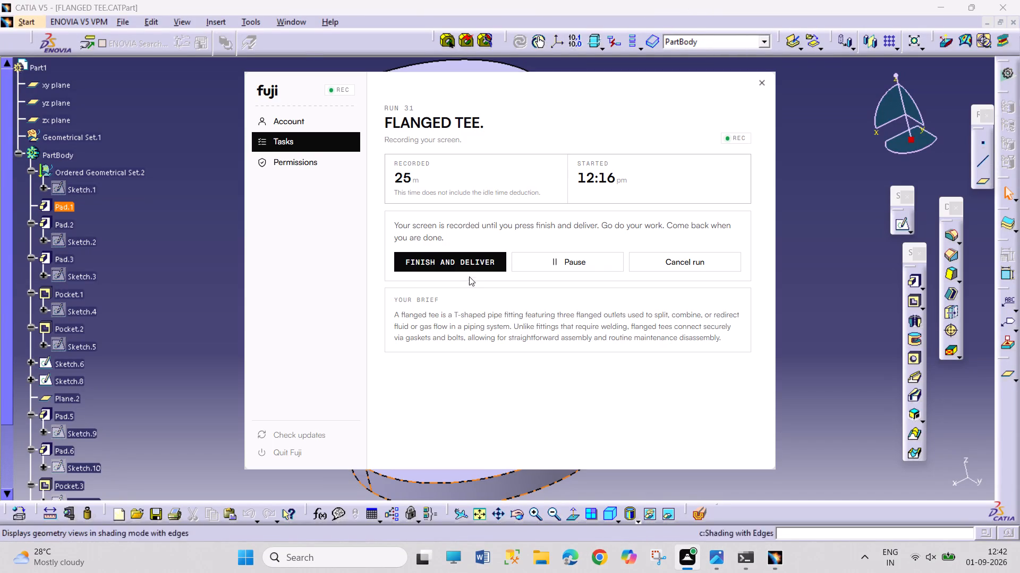